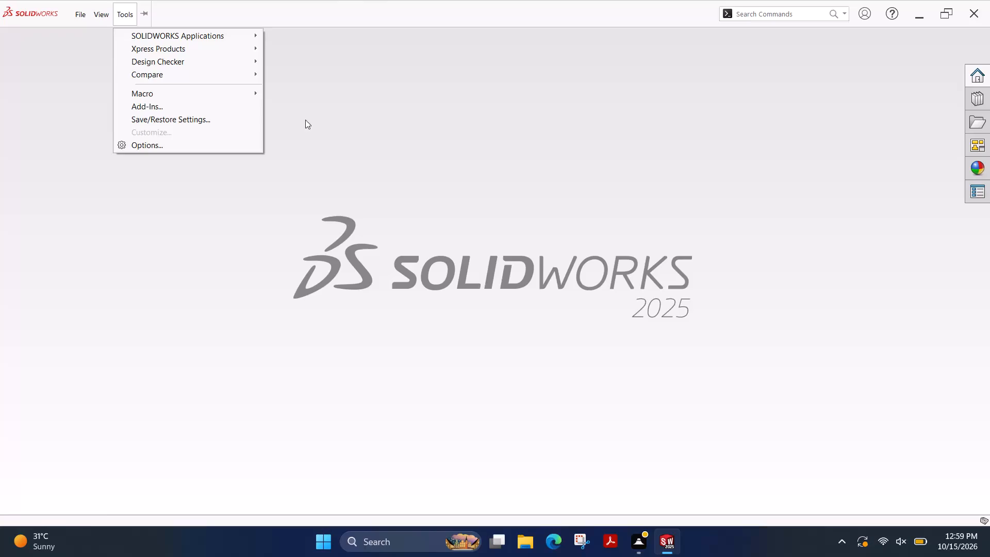
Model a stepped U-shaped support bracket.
Create a new part document.
{"action": "left_click", "coordinate": [334, 151]}
{"action": "left_click", "coordinate": [121, 14]}
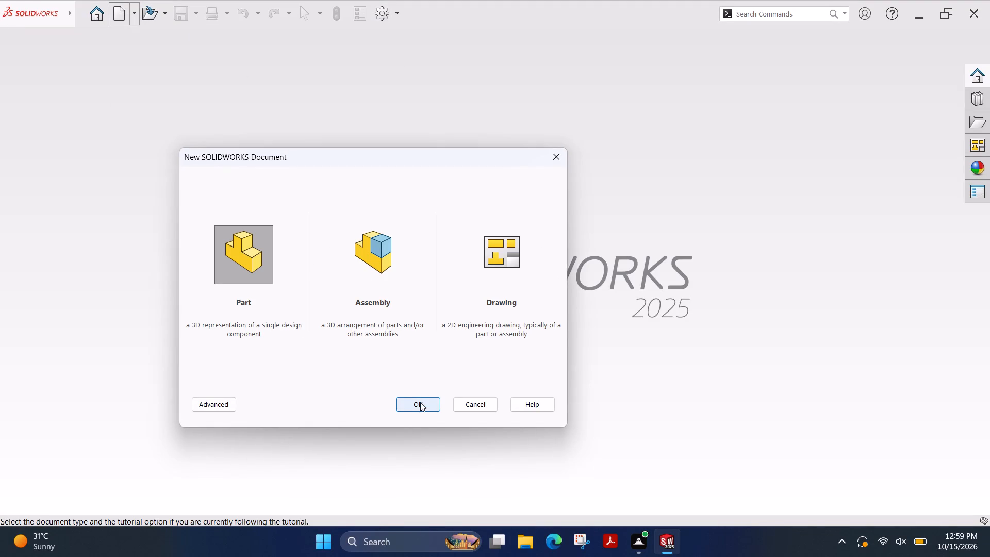
{"action": "left_click", "coordinate": [420, 402]}
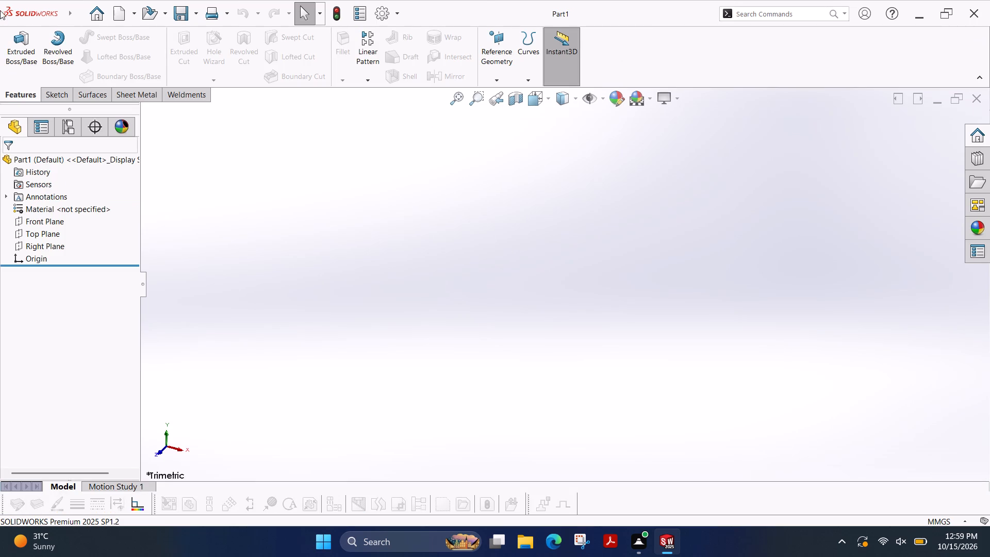
Sketch a center rectangle about 101 by 65 mm on the Front Plane, centred on the origin.
{"action": "left_click", "coordinate": [52, 92]}
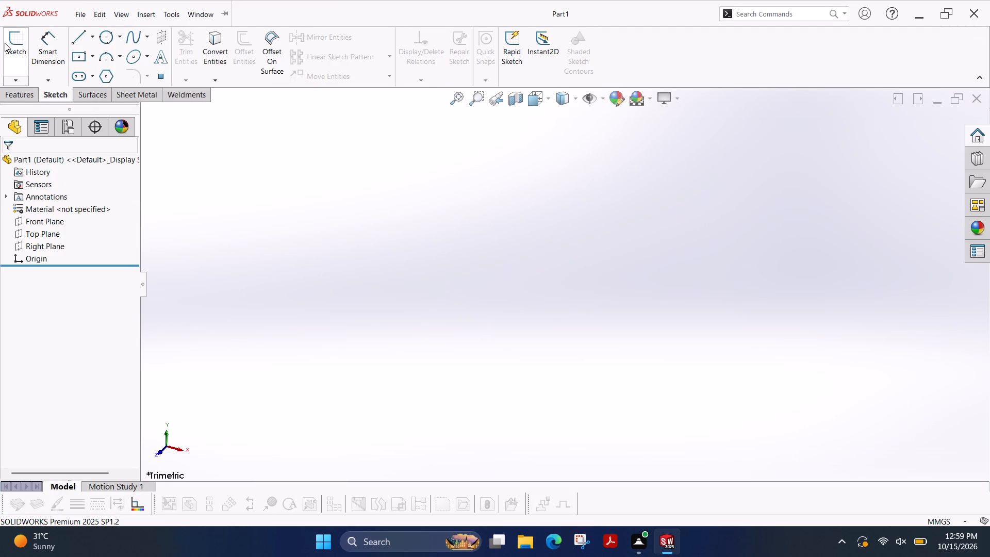
{"action": "left_click", "coordinate": [12, 43]}
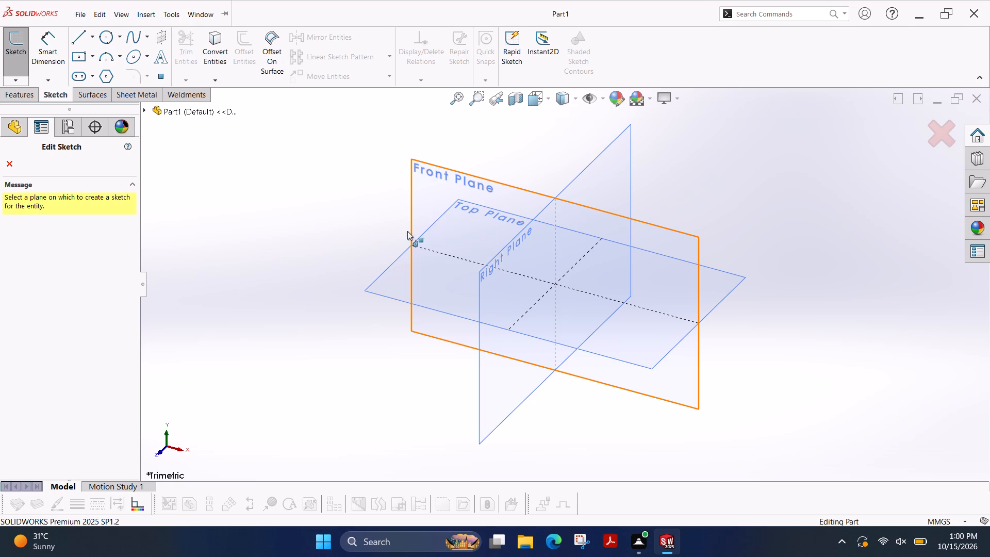
{"action": "left_click", "coordinate": [427, 186]}
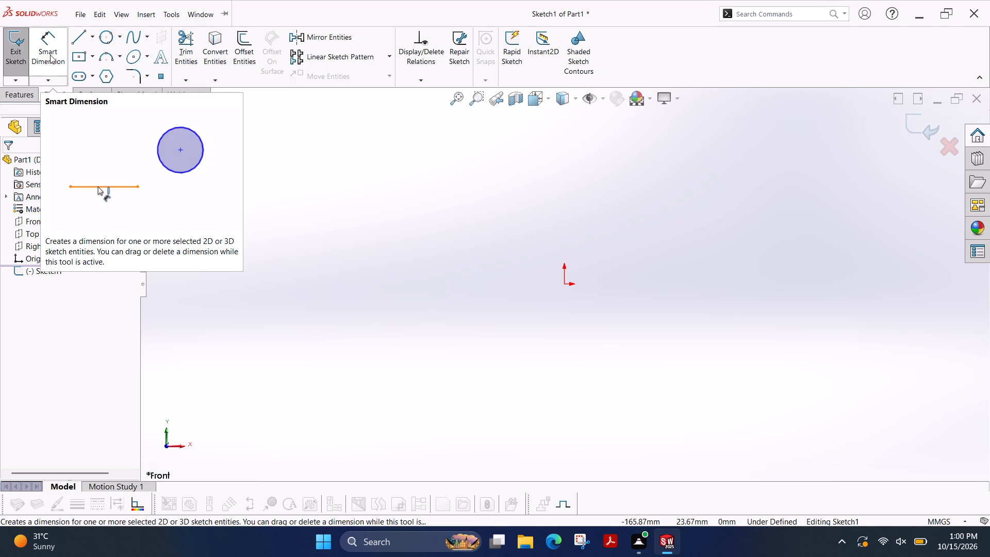
{"action": "left_click", "coordinate": [81, 55]}
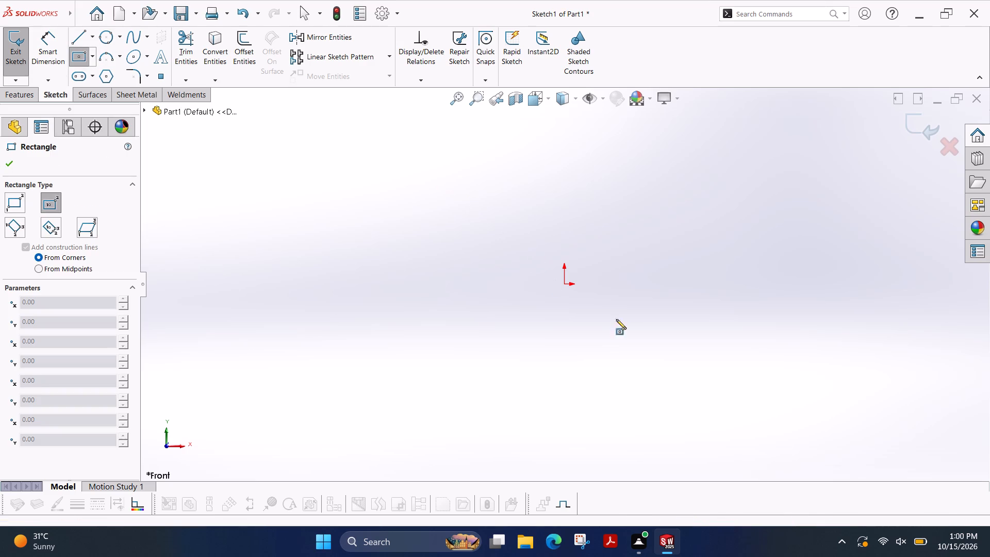
{"action": "left_click", "coordinate": [563, 285]}
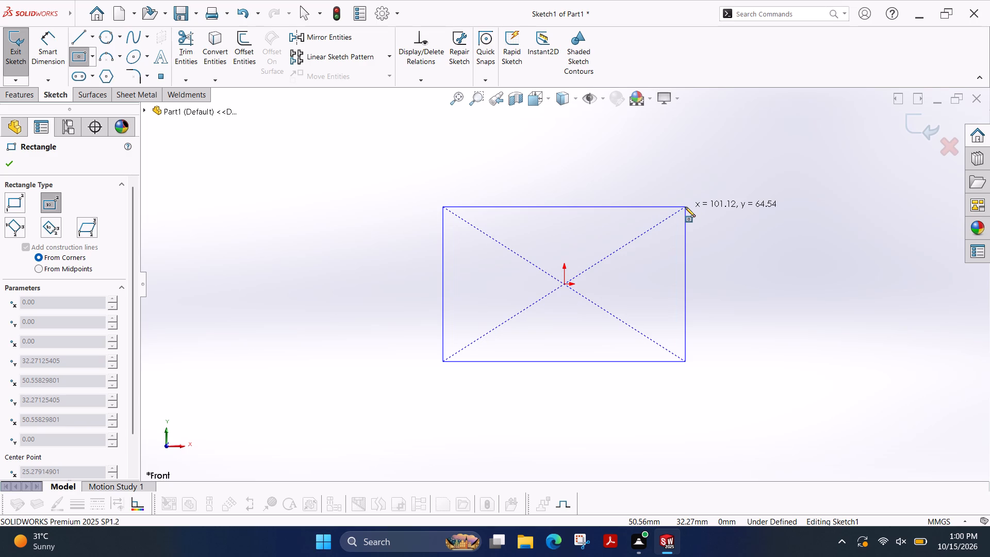
{"action": "left_click", "coordinate": [685, 207]}
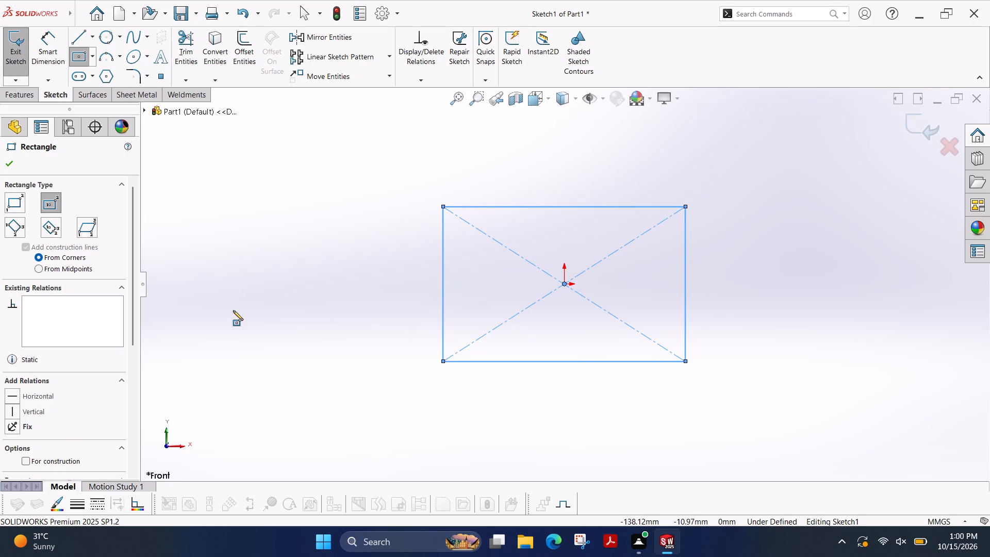
Dimension the rectangle to 100 mm wide and 60 mm high.
{"action": "left_click", "coordinate": [52, 41]}
{"action": "left_click", "coordinate": [608, 206]}
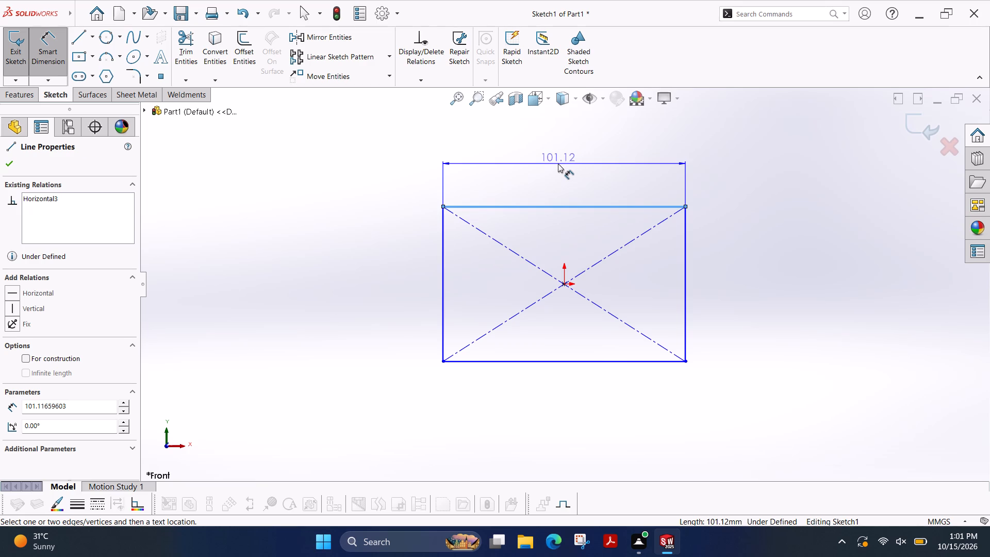
{"action": "left_click", "coordinate": [563, 163]}
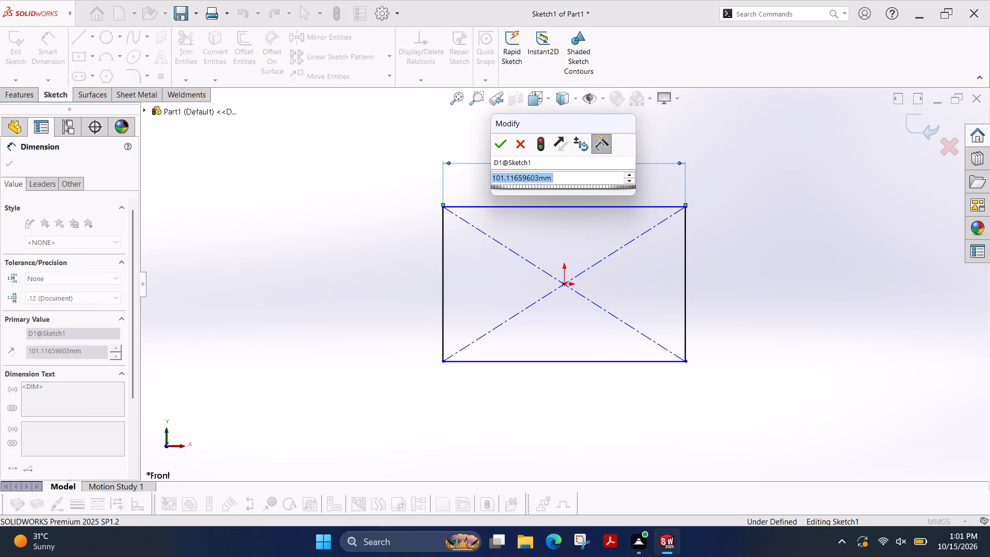
{"action": "type", "text": "100"}
{"action": "key", "text": "Return"}
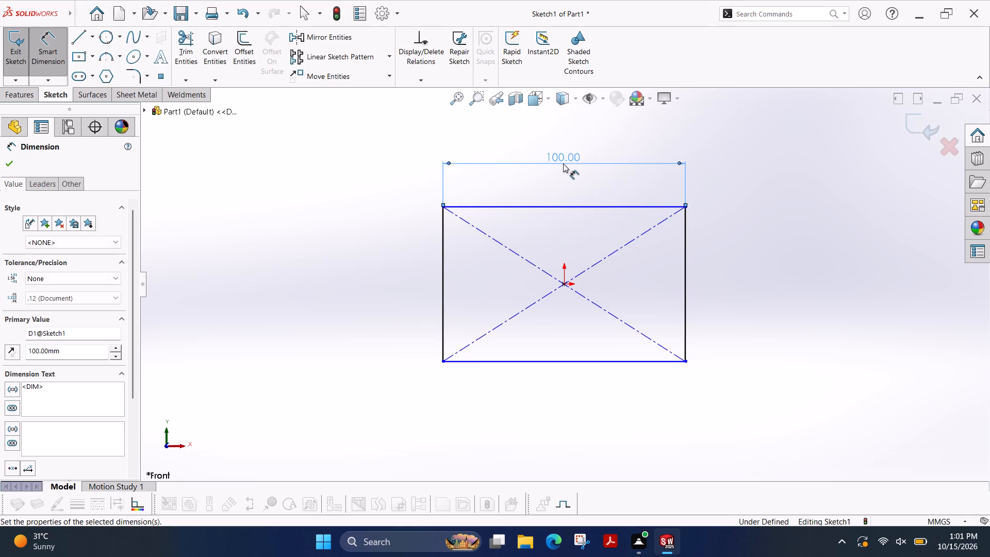
{"action": "left_click", "coordinate": [442, 268]}
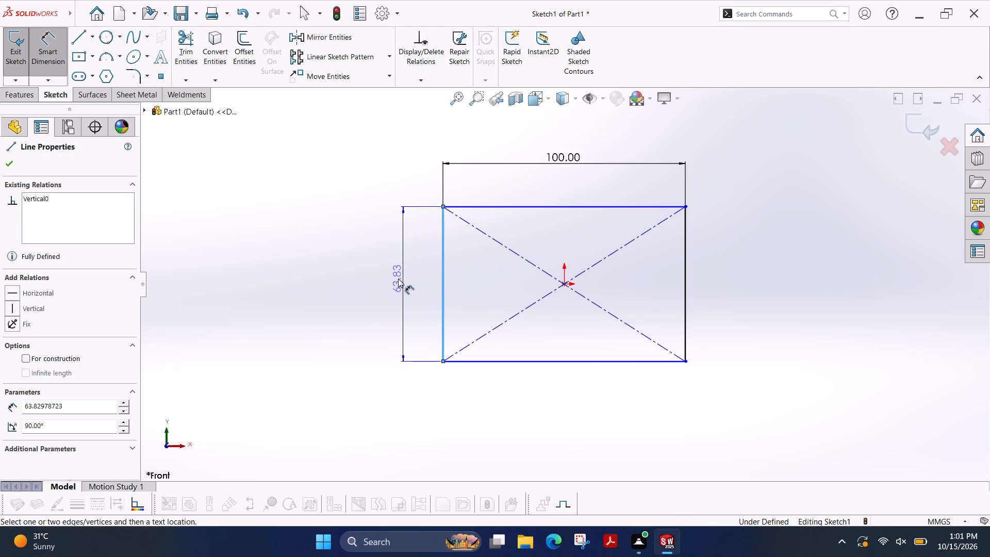
{"action": "left_click", "coordinate": [384, 275]}
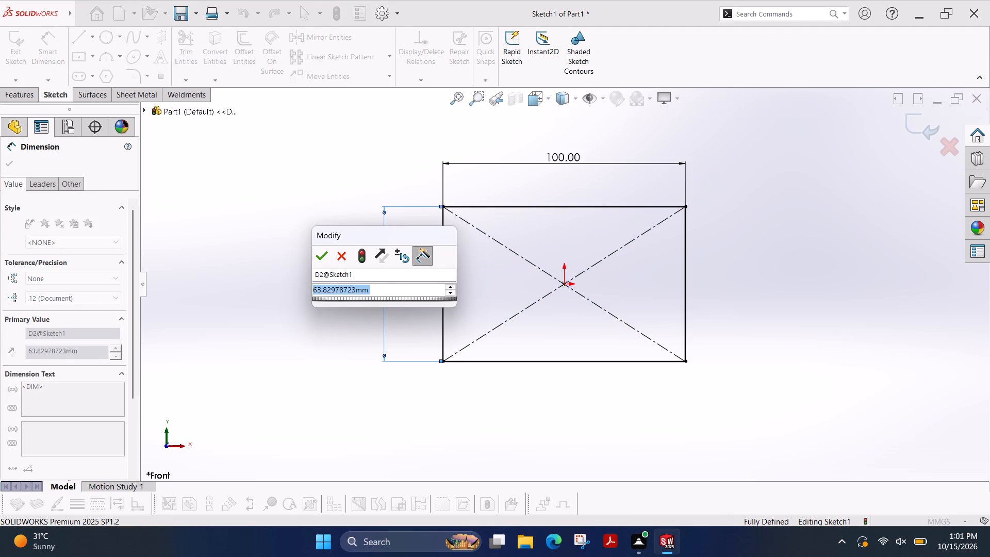
{"action": "type", "text": "60"}
{"action": "key", "text": "Return"}
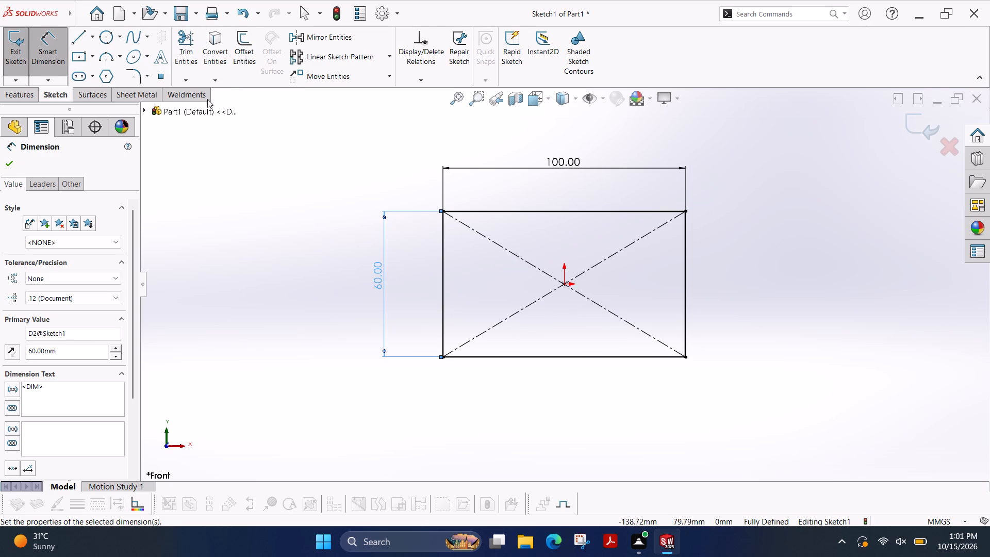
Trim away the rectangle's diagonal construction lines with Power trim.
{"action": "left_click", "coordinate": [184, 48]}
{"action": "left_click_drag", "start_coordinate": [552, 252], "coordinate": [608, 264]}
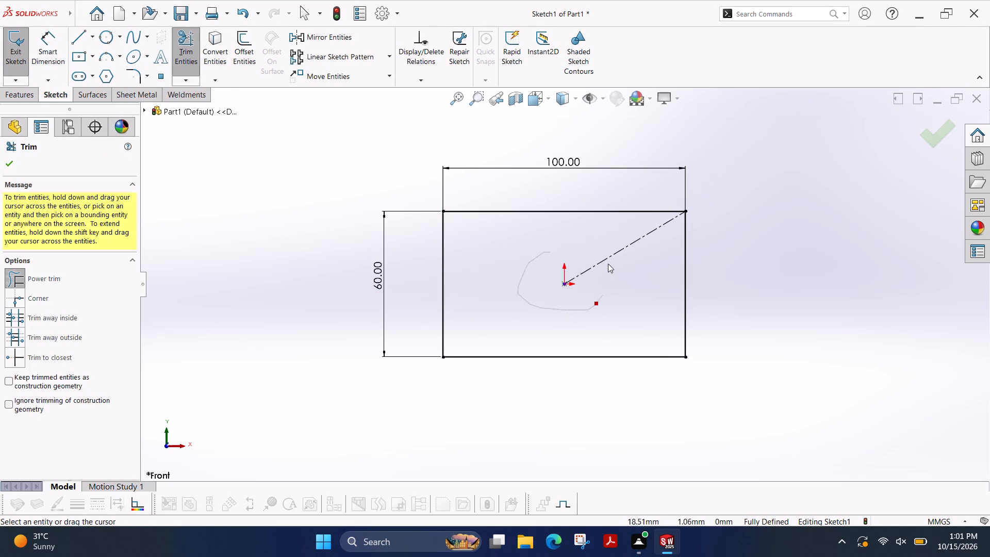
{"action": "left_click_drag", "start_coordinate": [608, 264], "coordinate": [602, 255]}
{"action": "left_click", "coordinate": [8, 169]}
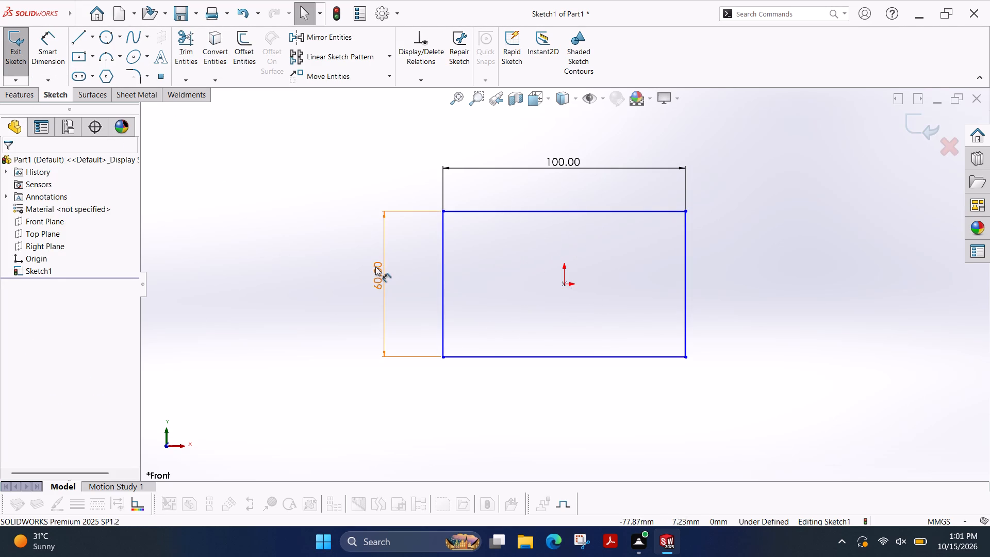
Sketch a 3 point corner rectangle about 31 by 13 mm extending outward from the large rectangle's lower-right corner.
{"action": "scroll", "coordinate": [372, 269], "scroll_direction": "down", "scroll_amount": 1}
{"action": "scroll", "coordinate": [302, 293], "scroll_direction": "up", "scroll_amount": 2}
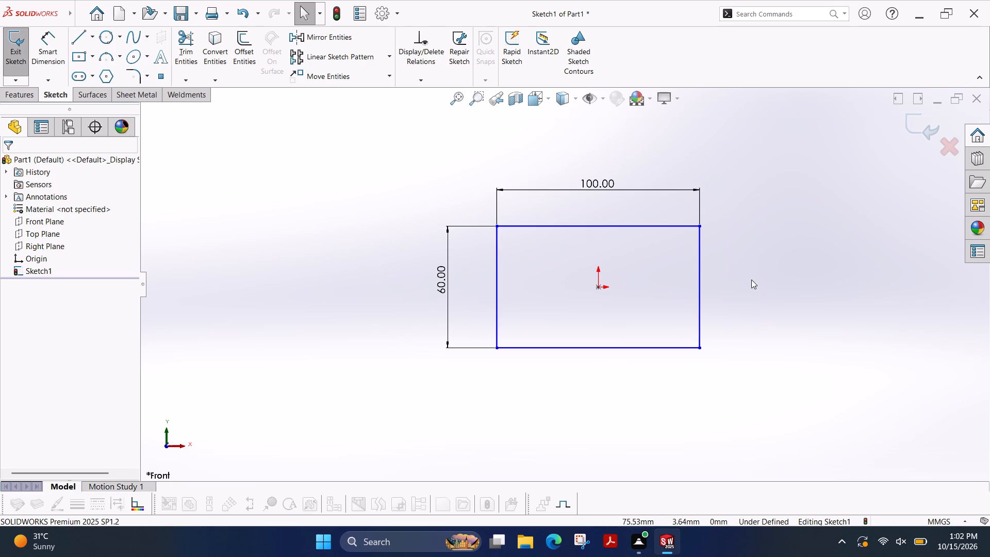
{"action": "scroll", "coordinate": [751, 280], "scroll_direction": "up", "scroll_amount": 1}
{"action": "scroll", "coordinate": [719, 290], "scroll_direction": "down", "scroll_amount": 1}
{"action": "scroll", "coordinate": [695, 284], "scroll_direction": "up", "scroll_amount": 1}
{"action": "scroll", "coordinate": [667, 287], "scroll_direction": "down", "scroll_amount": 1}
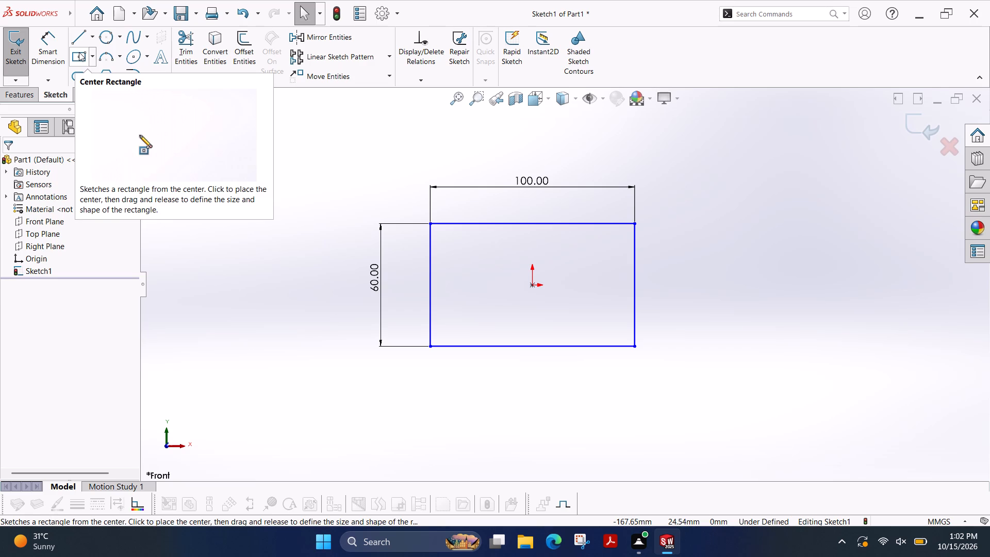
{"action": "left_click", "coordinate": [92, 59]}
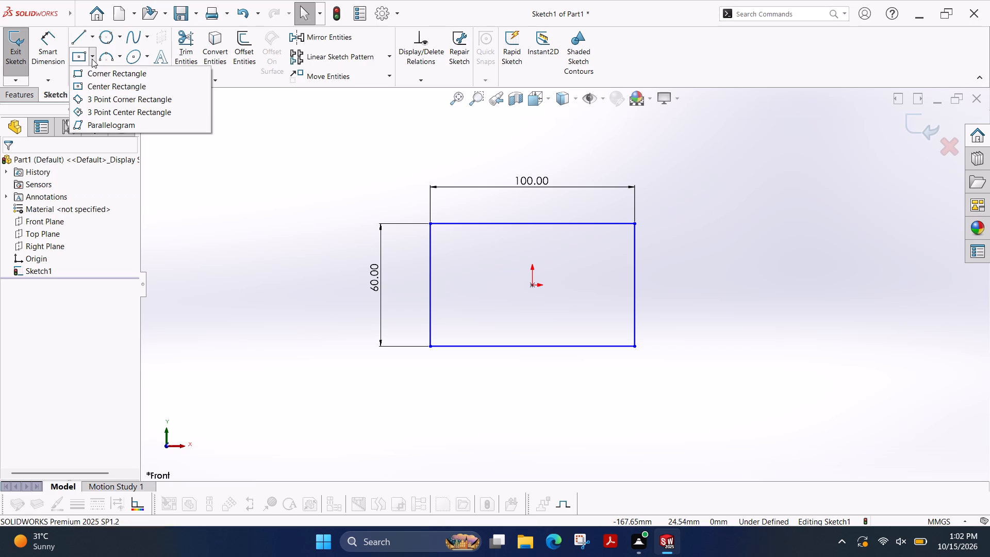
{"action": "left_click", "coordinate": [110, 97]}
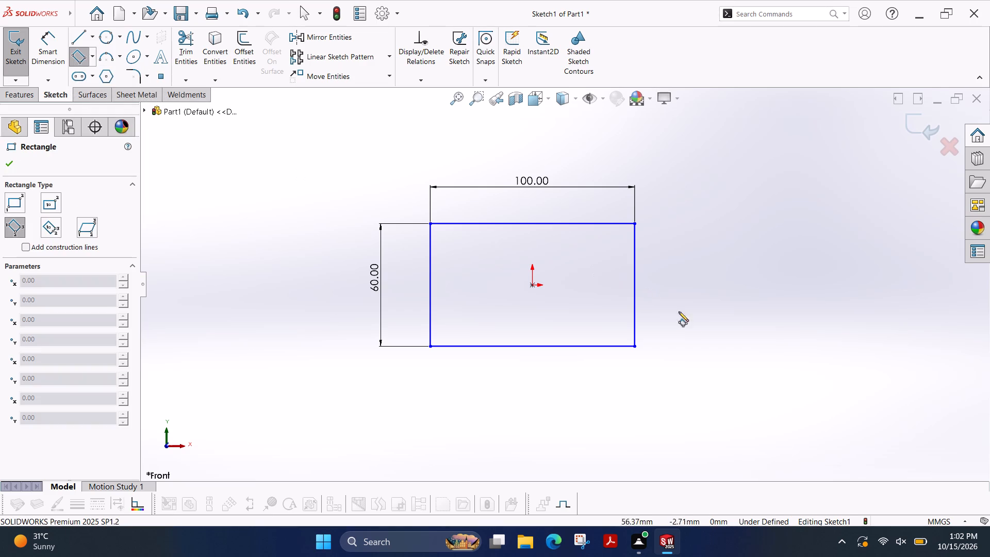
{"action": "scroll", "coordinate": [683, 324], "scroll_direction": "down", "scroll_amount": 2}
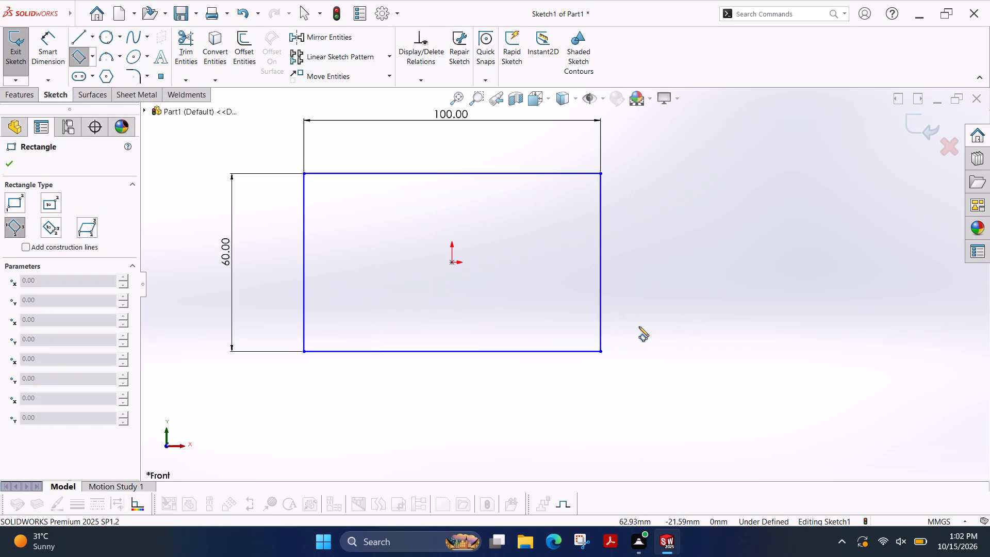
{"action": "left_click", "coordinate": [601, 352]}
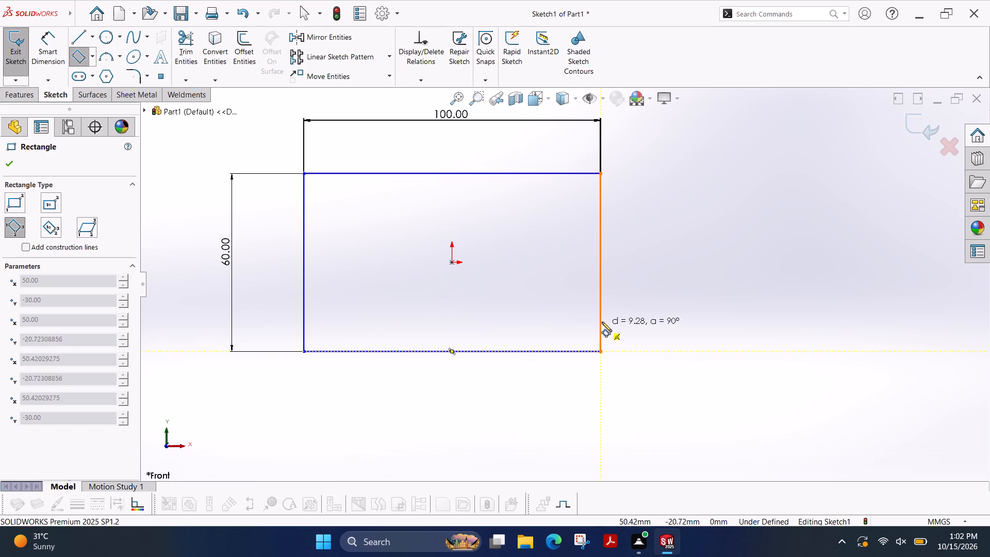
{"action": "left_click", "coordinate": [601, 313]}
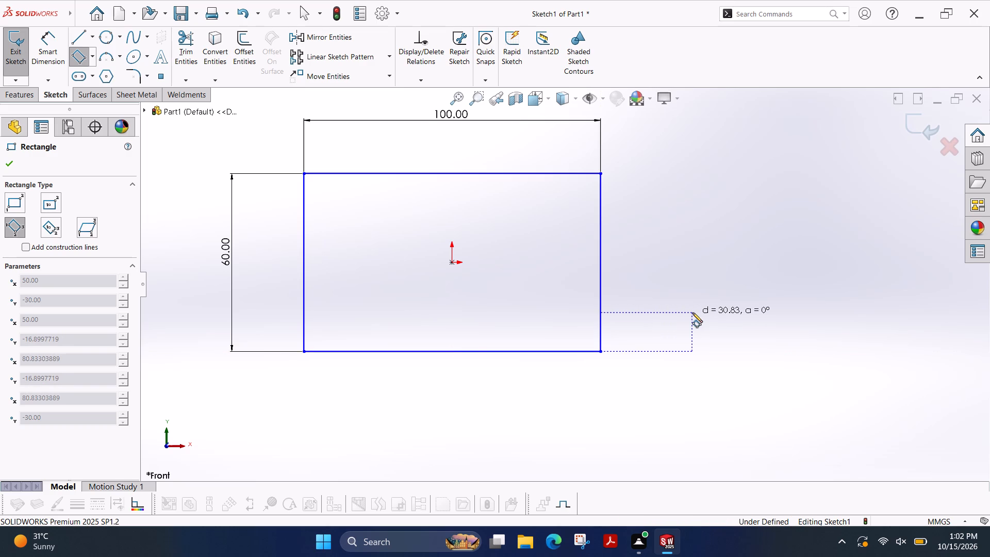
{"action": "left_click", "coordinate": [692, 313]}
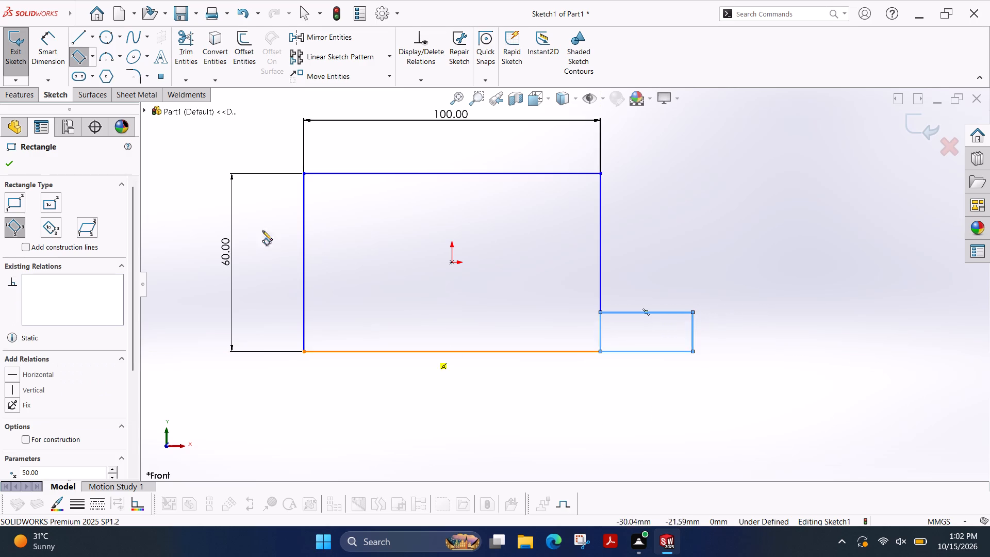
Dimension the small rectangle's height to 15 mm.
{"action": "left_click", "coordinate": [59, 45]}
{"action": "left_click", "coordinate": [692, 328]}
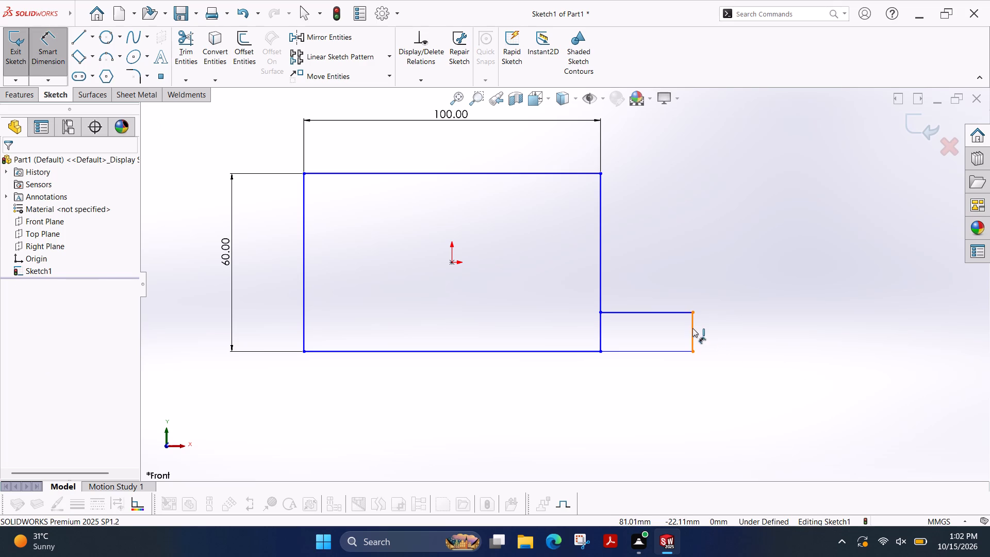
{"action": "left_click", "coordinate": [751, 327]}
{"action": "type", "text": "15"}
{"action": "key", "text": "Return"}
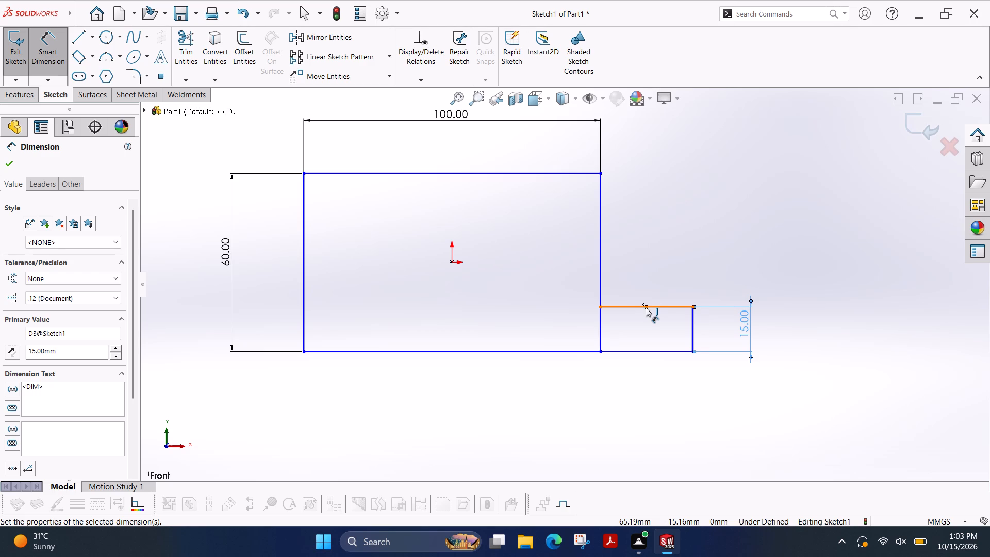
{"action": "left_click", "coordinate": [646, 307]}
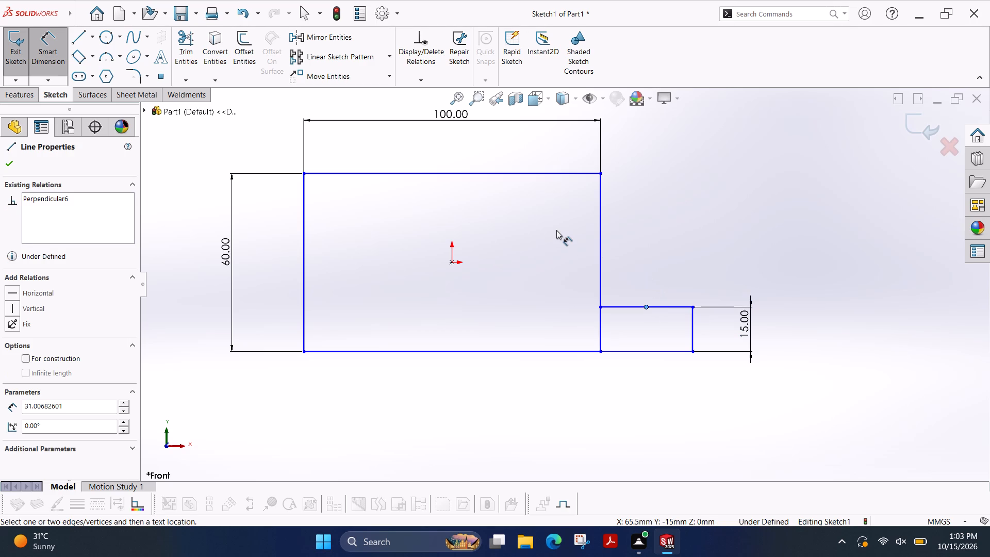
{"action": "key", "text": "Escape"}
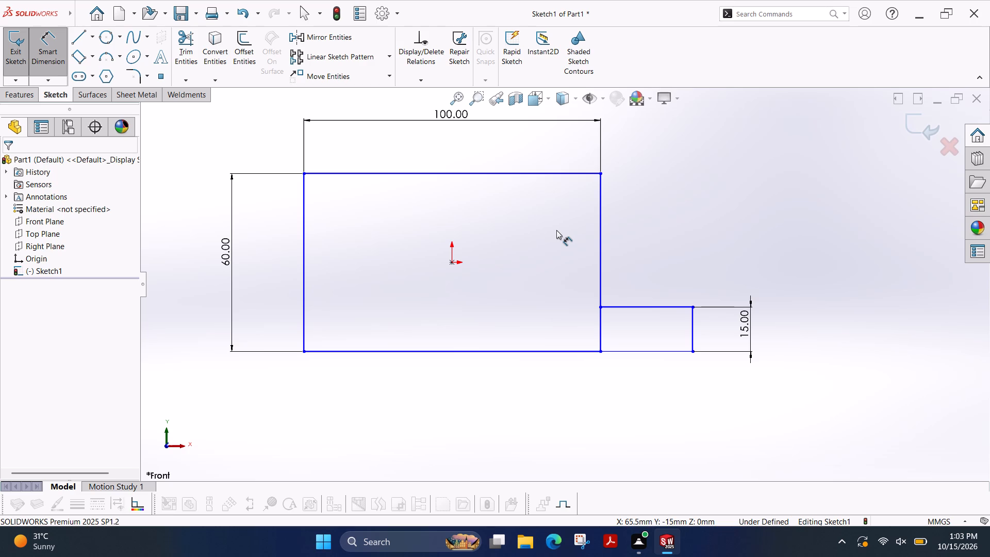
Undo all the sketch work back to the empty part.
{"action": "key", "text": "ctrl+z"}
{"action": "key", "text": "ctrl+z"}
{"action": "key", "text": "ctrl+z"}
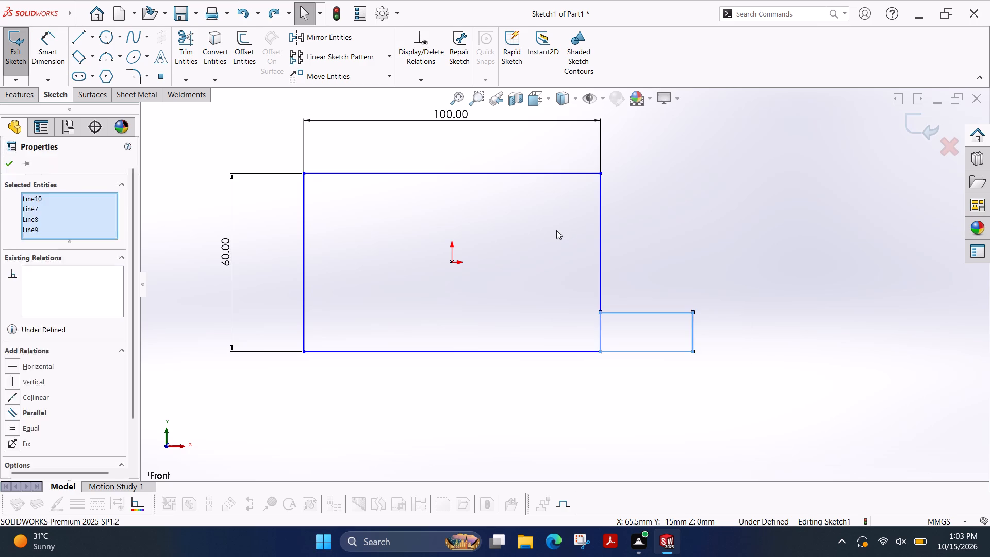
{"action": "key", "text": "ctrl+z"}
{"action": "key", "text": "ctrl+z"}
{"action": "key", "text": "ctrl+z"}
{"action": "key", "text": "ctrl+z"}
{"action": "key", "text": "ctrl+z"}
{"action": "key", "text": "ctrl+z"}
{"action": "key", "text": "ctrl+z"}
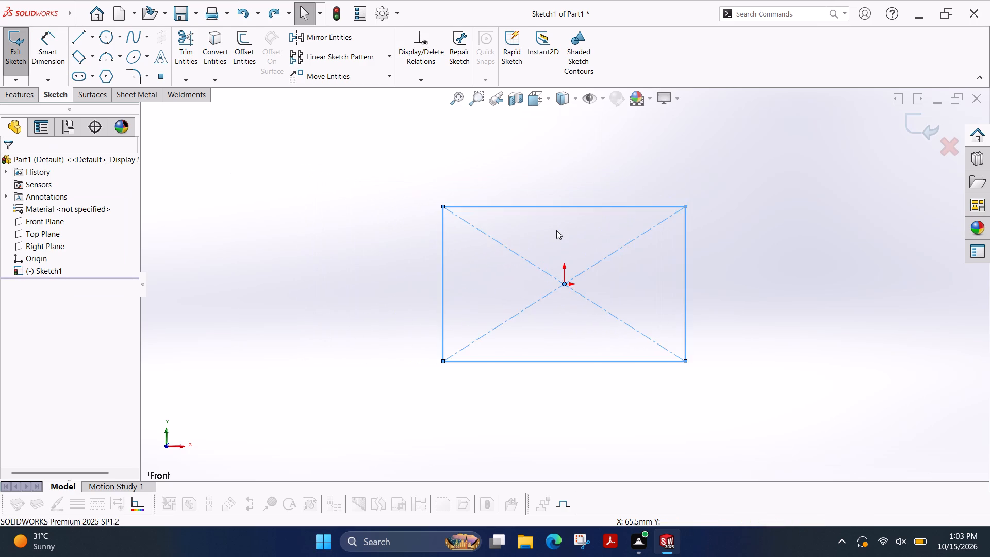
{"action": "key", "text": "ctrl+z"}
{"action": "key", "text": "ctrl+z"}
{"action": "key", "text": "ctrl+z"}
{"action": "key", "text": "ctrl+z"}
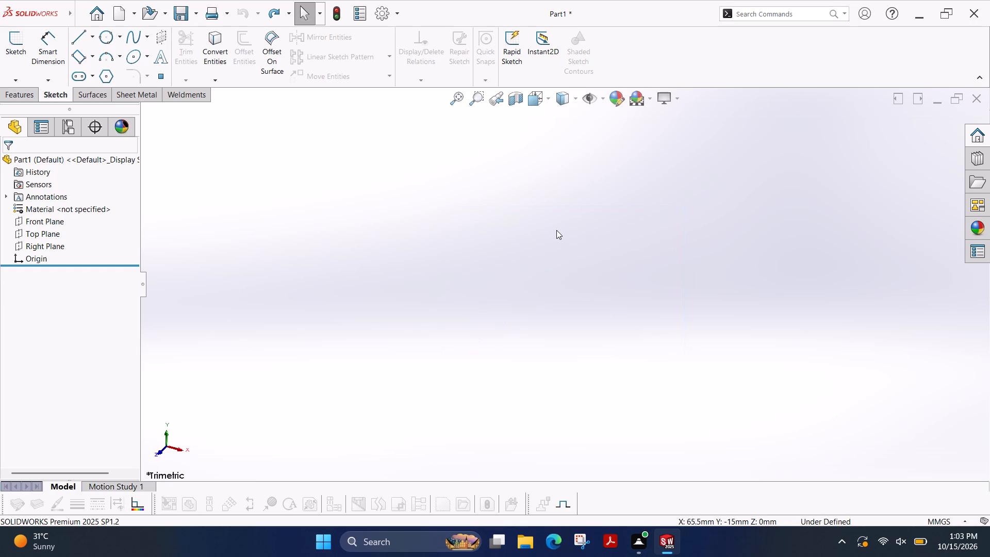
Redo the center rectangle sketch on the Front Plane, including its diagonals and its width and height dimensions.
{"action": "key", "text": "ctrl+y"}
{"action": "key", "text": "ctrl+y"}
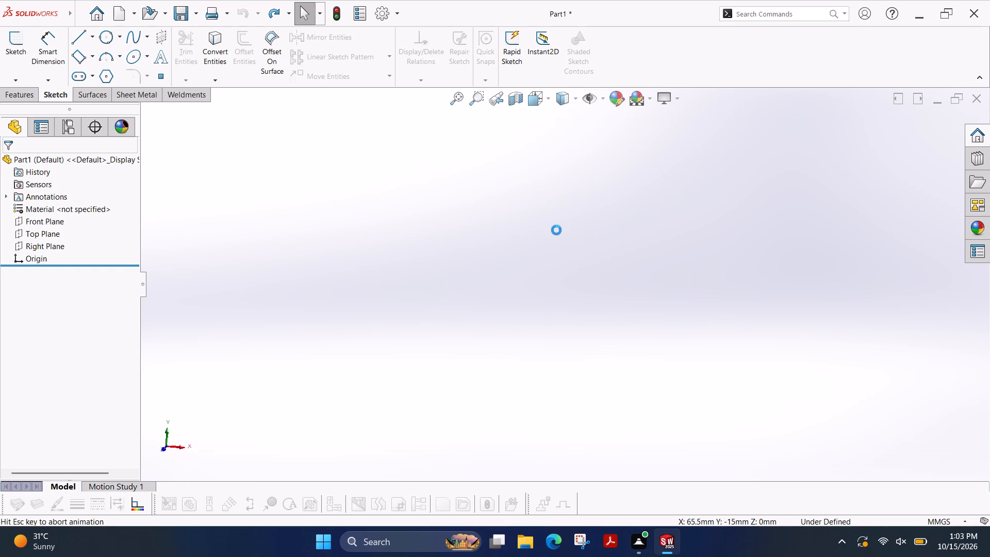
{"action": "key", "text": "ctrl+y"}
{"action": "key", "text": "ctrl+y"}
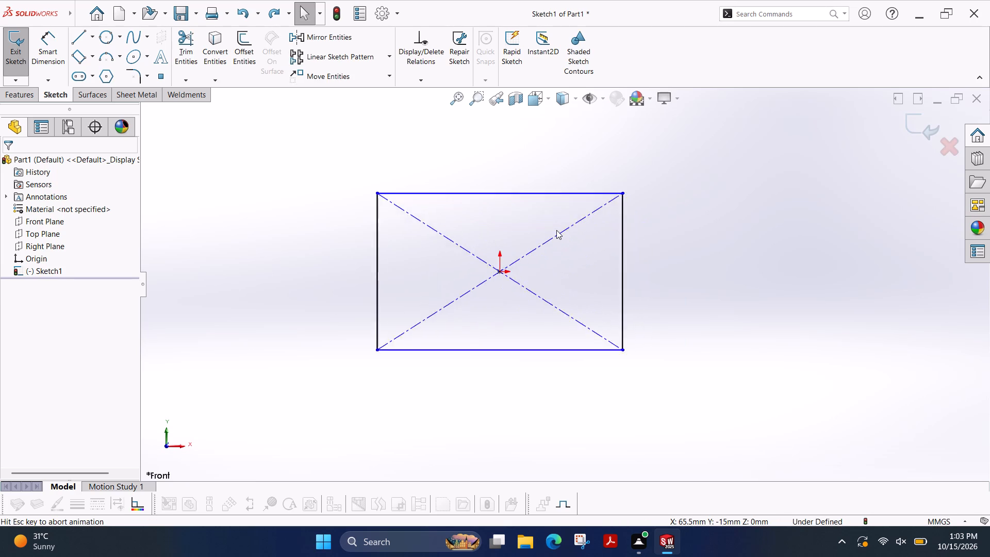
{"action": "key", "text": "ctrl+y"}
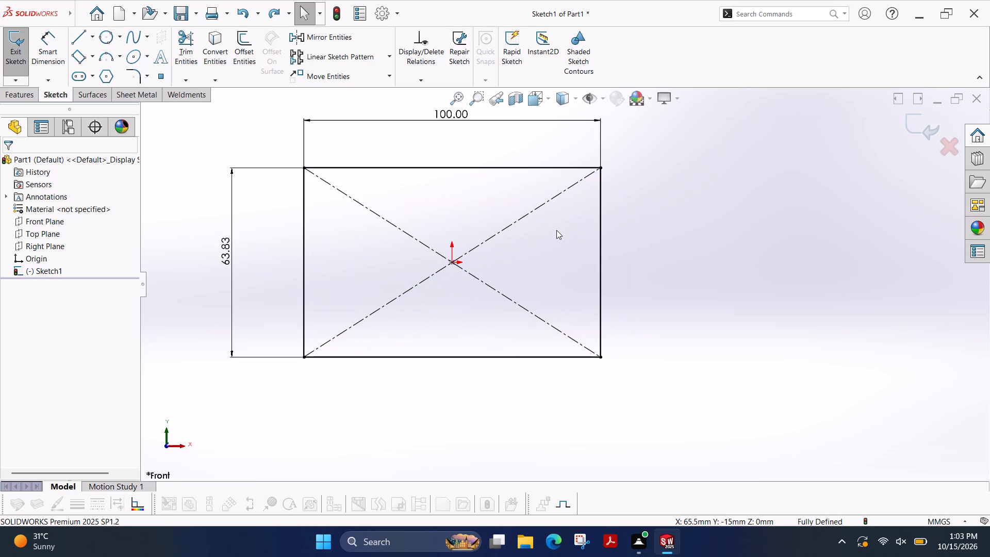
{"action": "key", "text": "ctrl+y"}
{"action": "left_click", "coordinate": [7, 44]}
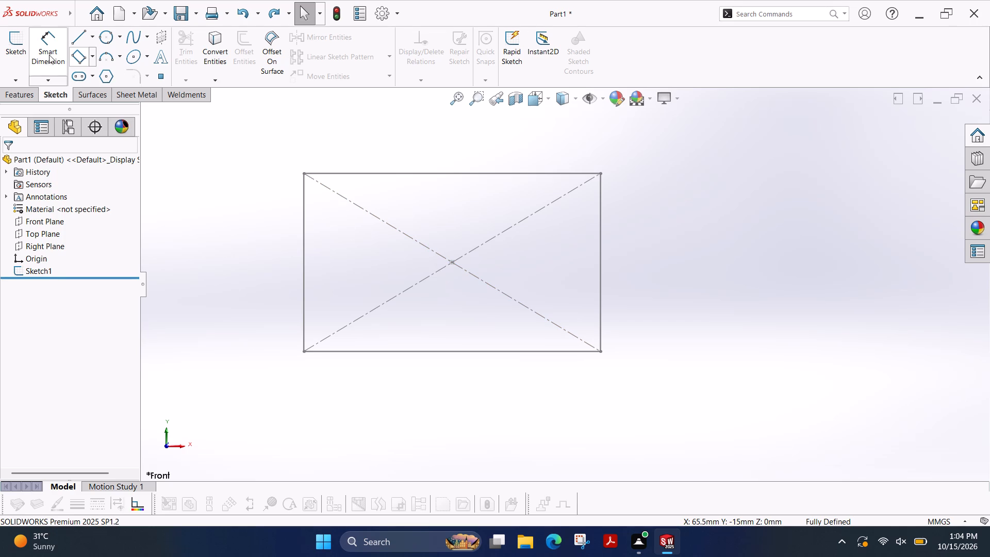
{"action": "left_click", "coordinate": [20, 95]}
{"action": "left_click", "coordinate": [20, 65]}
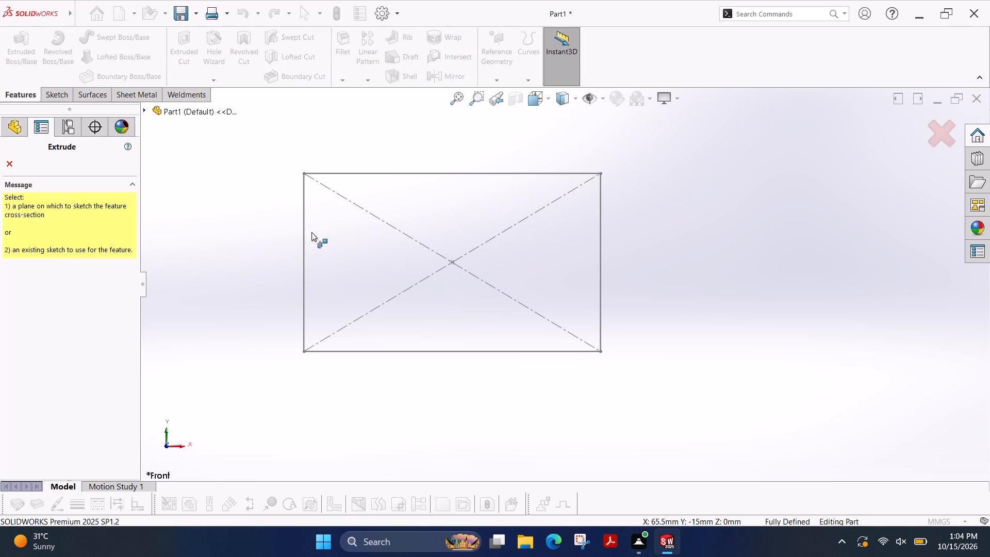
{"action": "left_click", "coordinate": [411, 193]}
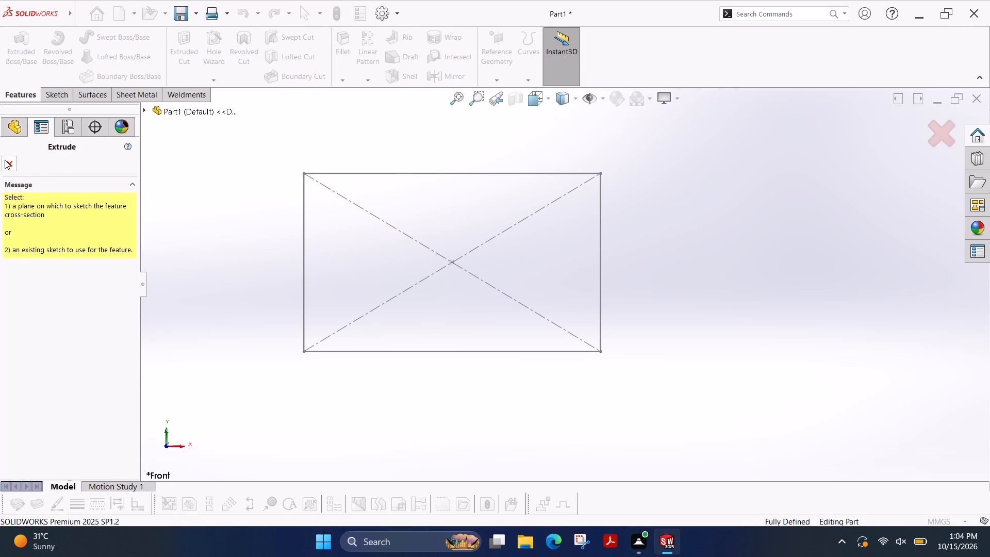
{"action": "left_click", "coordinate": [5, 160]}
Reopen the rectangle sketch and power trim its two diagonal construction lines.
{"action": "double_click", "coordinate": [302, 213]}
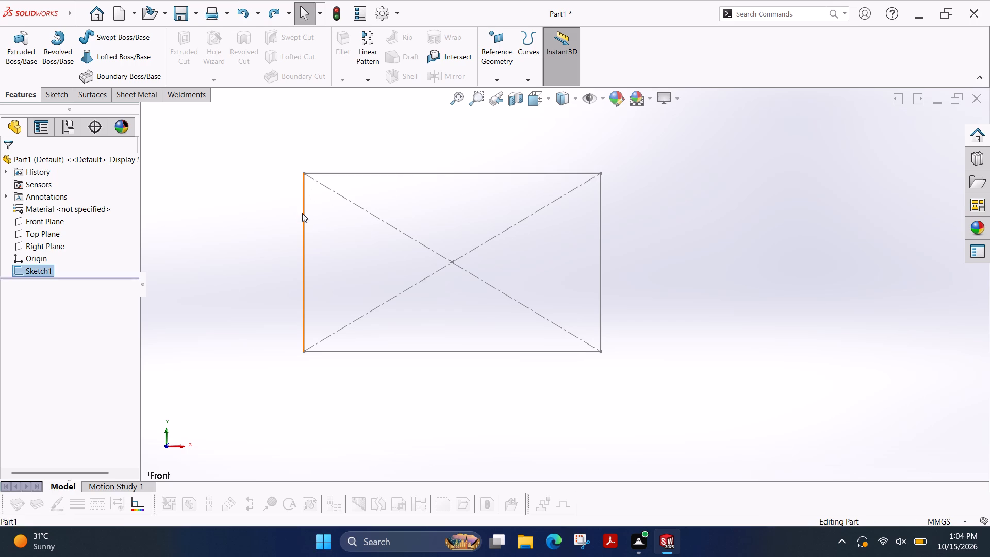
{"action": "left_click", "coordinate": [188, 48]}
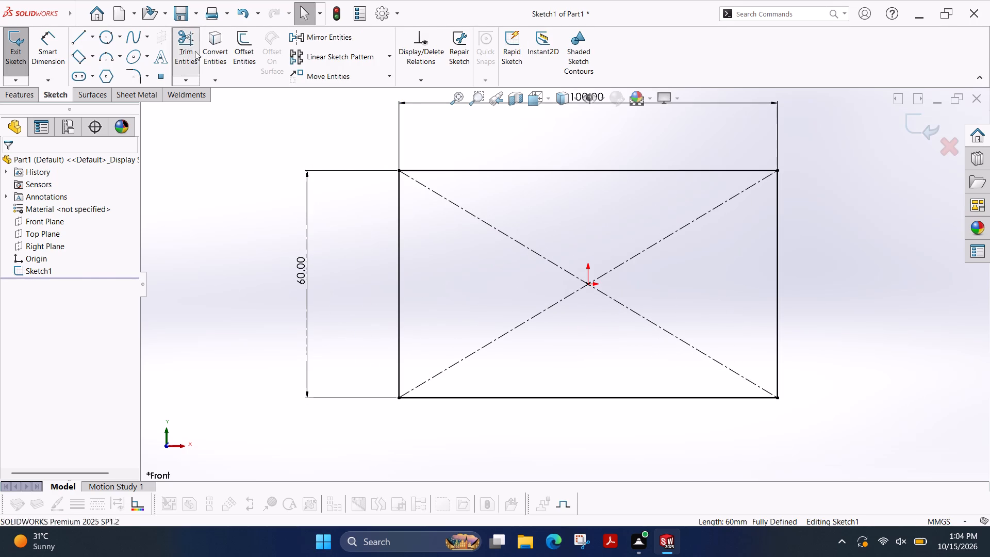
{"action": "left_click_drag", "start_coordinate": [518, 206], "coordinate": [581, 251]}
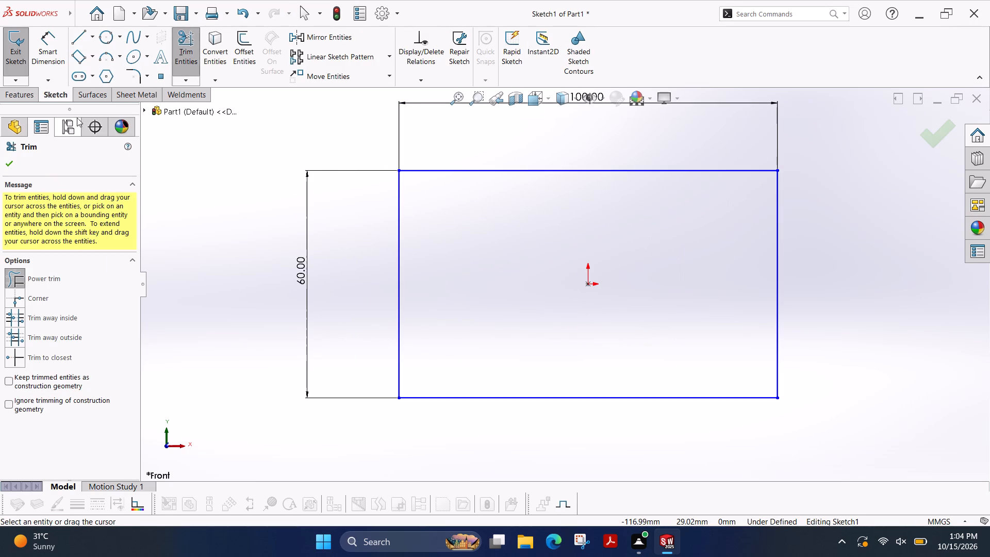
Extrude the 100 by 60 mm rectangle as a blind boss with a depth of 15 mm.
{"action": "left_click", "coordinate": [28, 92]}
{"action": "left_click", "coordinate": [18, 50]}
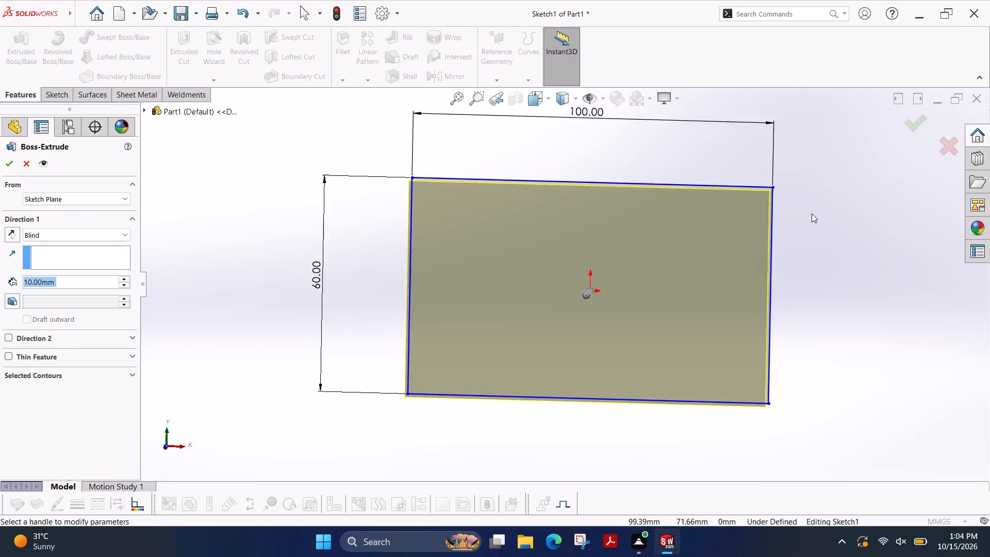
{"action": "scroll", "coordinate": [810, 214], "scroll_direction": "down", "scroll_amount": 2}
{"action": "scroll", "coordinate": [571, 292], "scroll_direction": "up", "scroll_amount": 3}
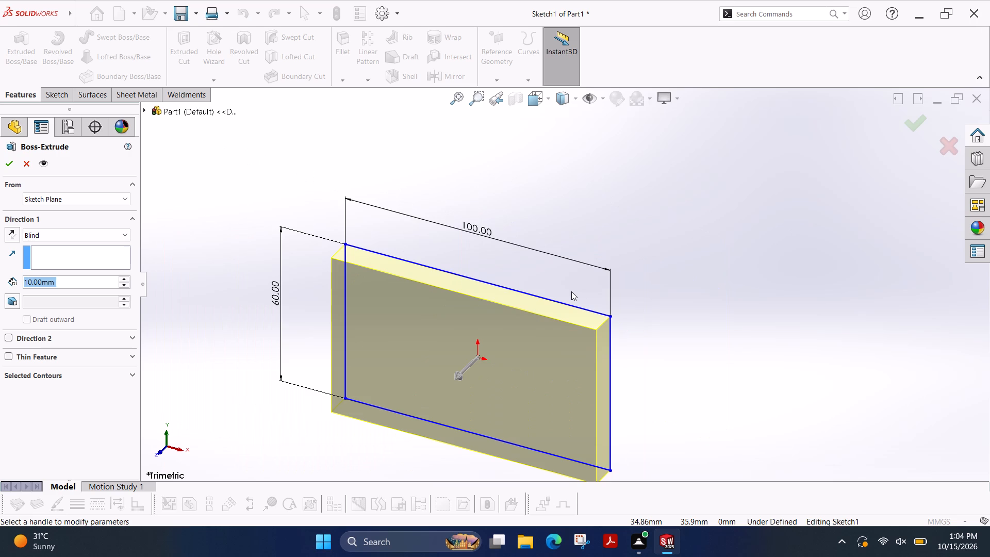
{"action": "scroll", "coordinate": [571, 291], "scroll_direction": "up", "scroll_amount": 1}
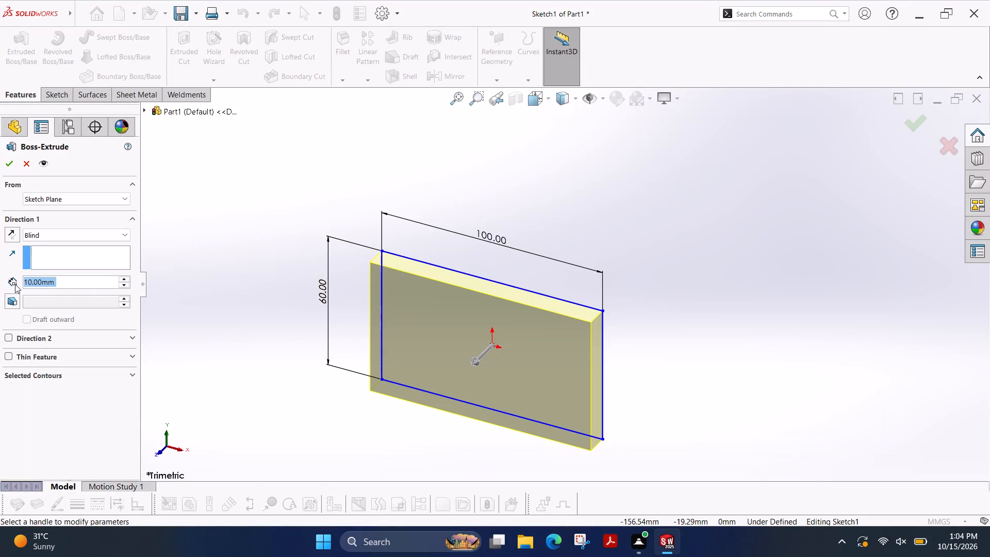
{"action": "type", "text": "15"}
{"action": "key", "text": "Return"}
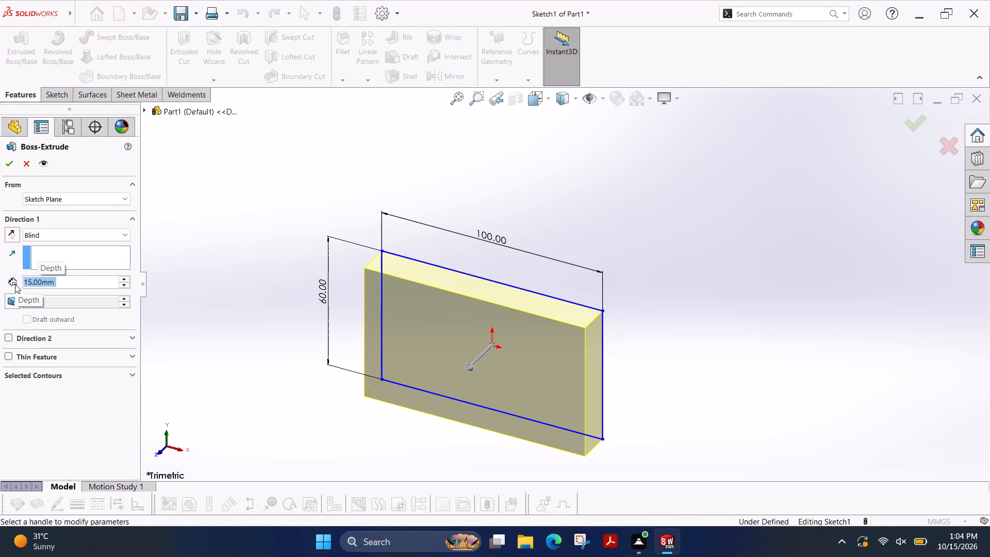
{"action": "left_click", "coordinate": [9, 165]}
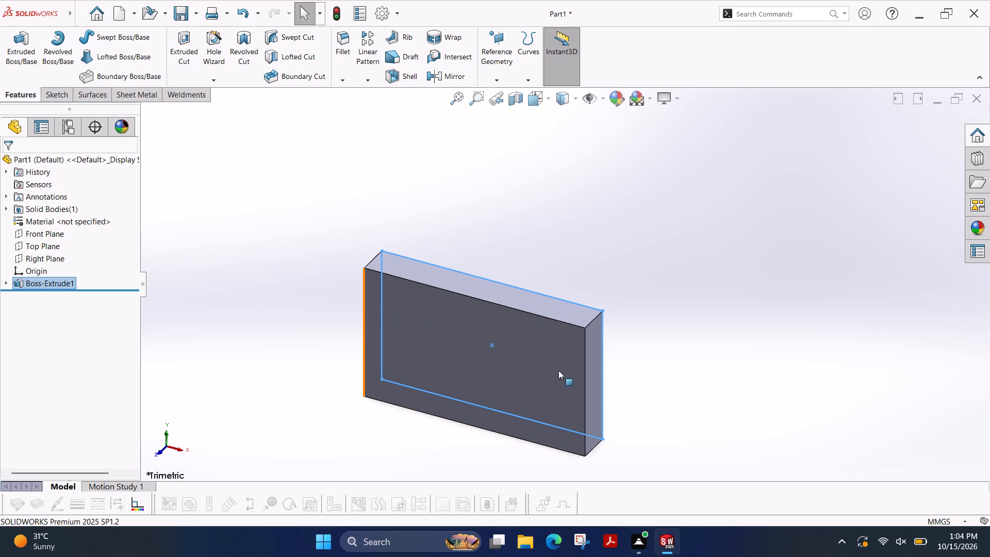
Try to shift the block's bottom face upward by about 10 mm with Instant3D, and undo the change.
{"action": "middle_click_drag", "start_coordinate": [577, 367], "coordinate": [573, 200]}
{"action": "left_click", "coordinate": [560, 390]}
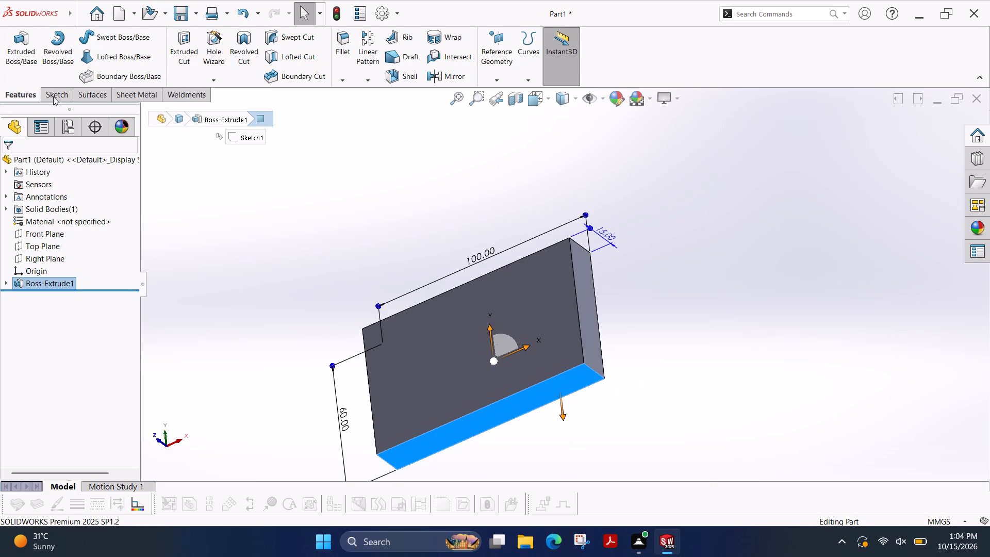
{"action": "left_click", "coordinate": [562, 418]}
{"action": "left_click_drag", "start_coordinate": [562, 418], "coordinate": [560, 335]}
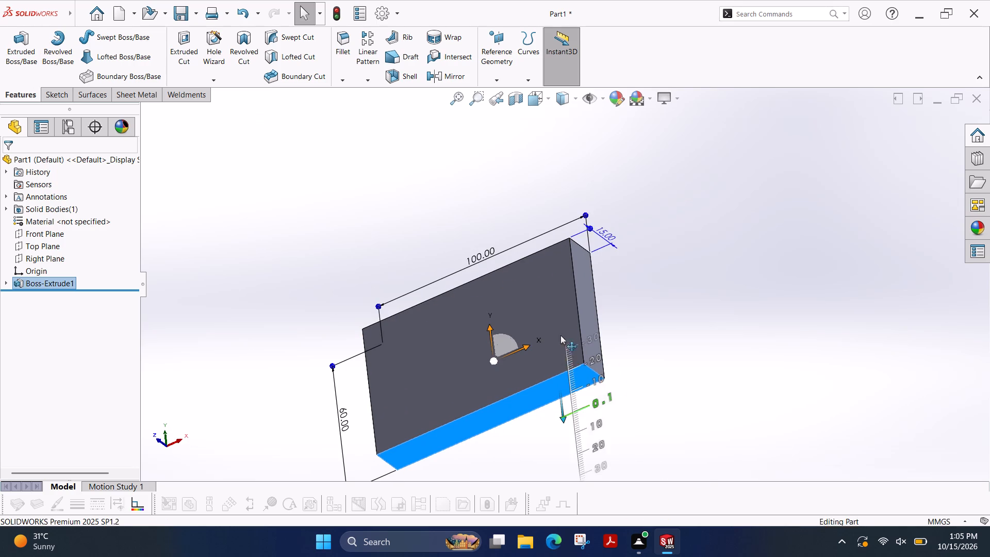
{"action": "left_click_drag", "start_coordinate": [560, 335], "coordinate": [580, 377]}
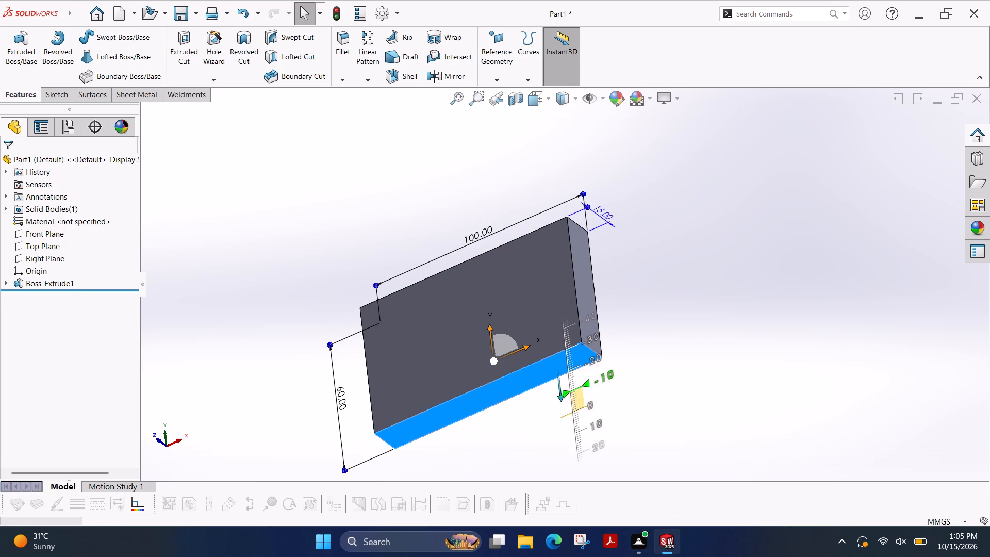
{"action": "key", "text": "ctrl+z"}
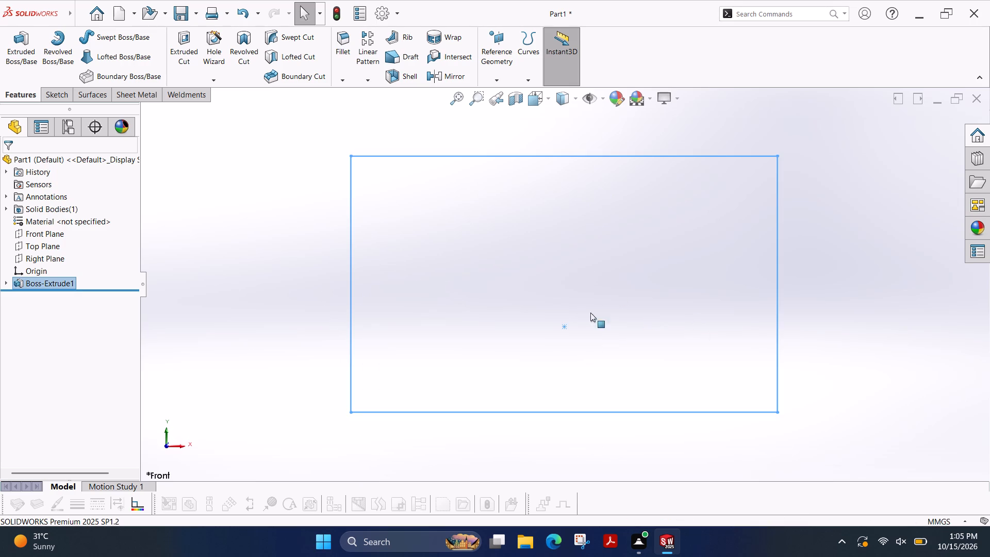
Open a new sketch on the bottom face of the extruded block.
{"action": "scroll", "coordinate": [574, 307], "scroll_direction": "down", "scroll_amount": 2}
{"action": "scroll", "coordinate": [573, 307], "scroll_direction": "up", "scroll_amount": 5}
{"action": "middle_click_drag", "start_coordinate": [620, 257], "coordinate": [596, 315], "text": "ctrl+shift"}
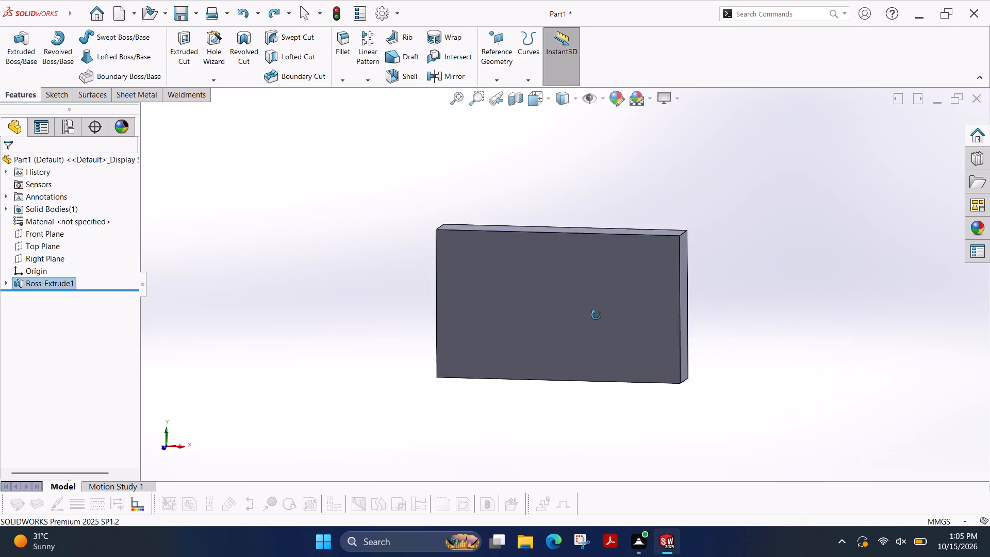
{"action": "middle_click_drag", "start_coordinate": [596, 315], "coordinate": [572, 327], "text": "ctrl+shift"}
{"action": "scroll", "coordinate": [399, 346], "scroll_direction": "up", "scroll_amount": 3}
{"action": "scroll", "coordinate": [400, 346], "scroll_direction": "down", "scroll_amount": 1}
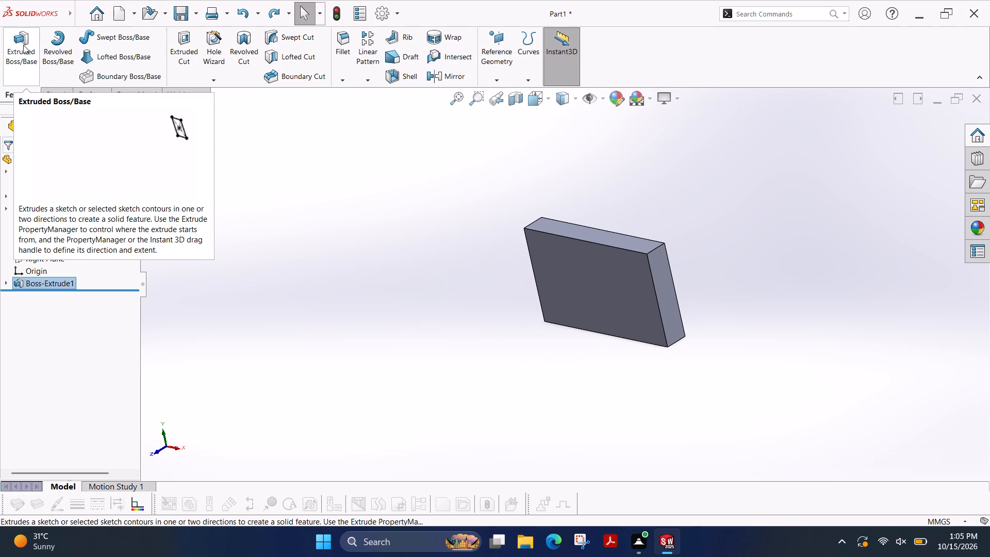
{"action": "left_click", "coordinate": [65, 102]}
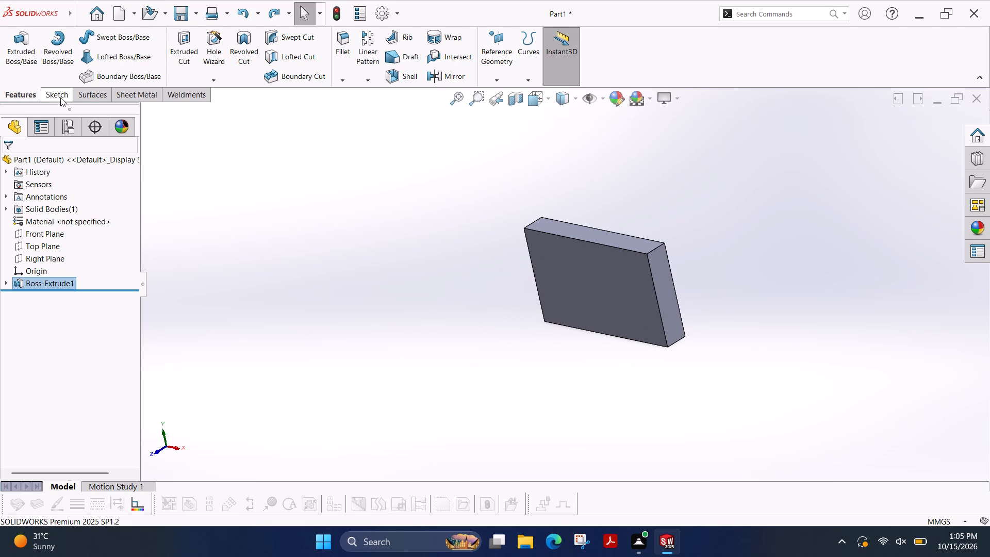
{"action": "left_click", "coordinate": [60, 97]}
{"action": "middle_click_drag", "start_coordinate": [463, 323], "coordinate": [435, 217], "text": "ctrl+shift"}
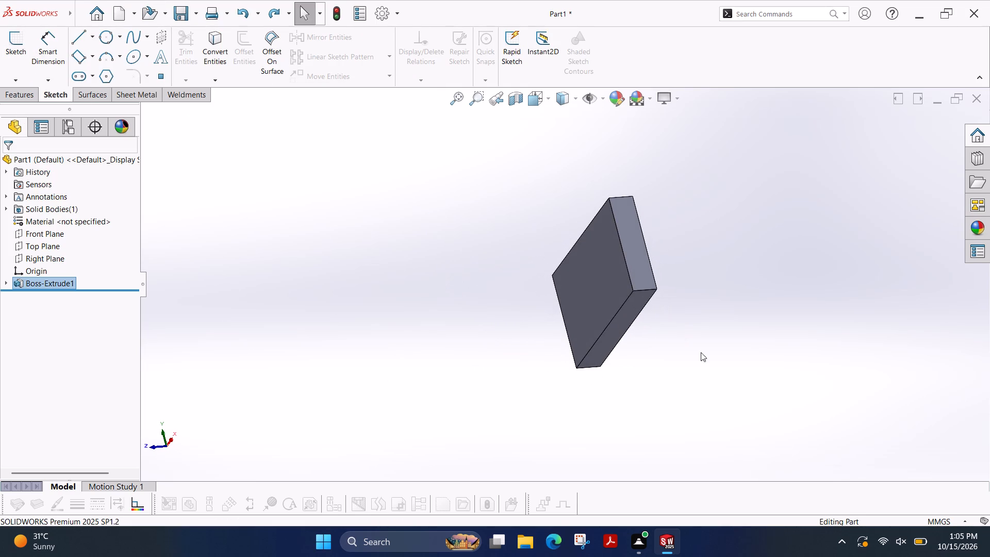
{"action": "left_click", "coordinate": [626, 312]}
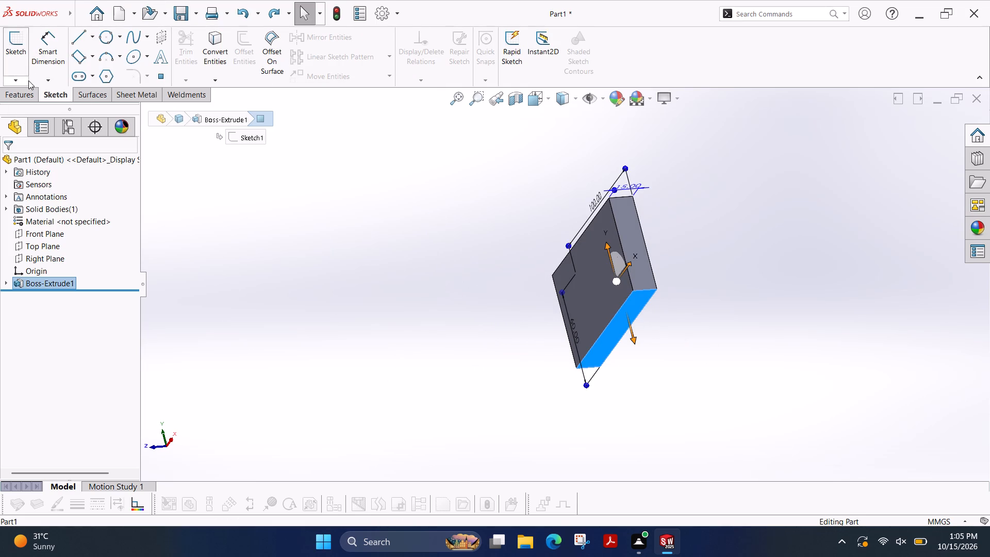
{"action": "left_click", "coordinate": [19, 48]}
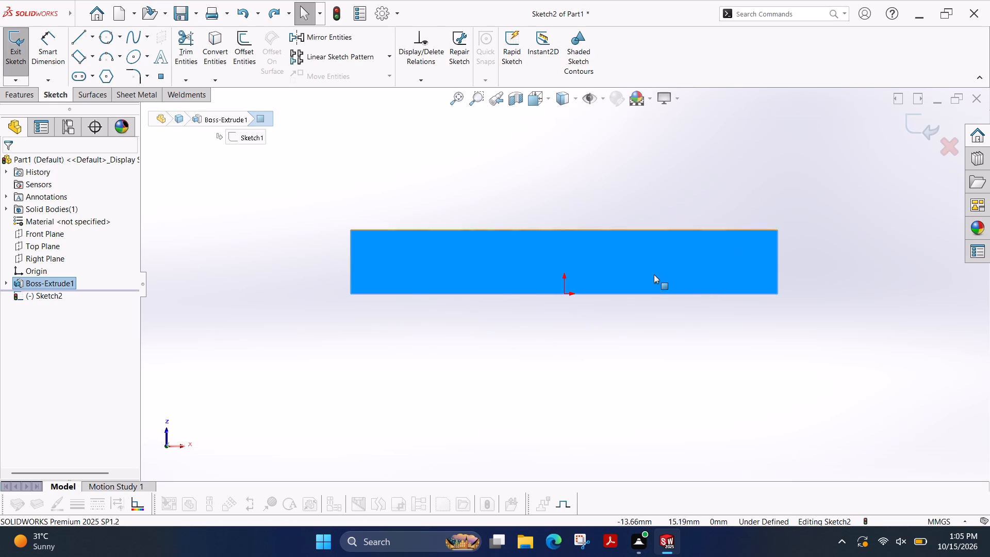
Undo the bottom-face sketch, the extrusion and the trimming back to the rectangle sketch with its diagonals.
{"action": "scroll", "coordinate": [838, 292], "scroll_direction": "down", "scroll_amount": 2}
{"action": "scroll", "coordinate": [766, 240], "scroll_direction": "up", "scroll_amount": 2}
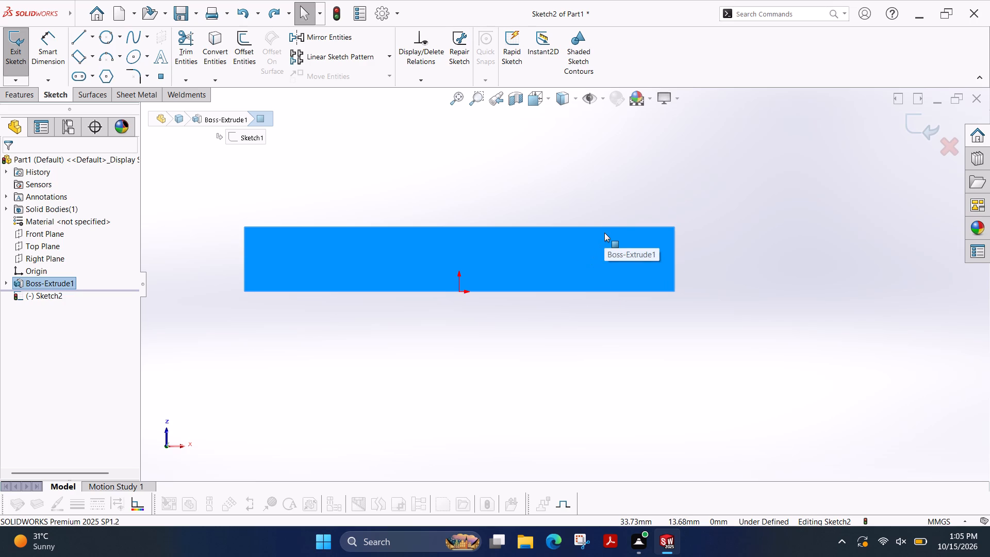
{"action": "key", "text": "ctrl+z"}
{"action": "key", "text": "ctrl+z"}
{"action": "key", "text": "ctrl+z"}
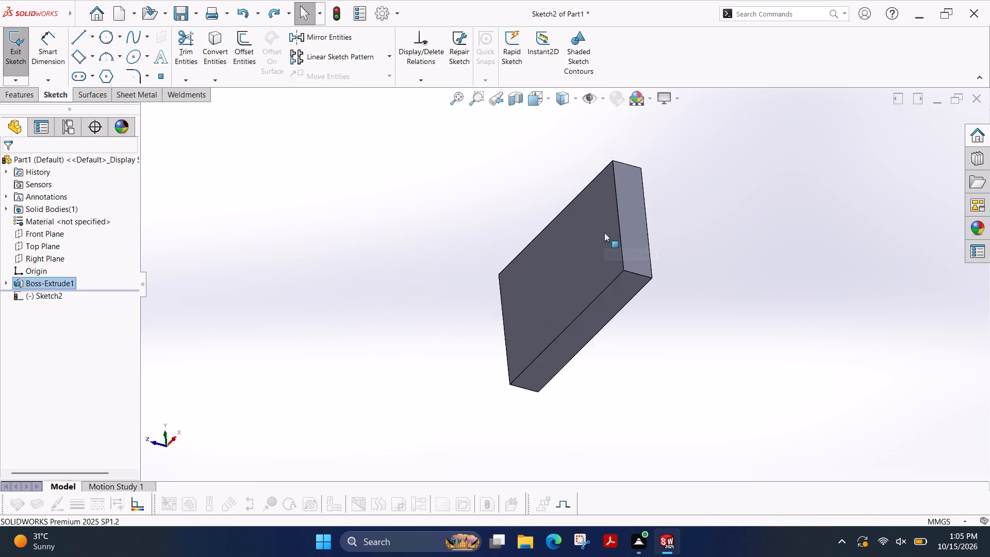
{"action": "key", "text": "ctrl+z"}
Power trim both diagonal construction lines out of the 100 by 60 mm rectangle.
{"action": "scroll", "coordinate": [604, 233], "scroll_direction": "up", "scroll_amount": 2}
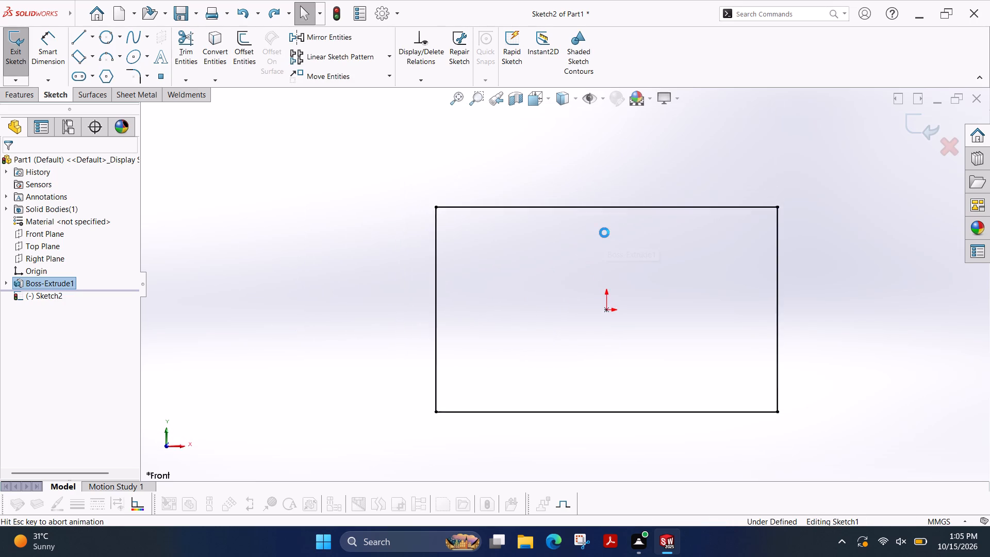
{"action": "scroll", "coordinate": [604, 233], "scroll_direction": "up", "scroll_amount": 1}
{"action": "scroll", "coordinate": [604, 233], "scroll_direction": "down", "scroll_amount": 2}
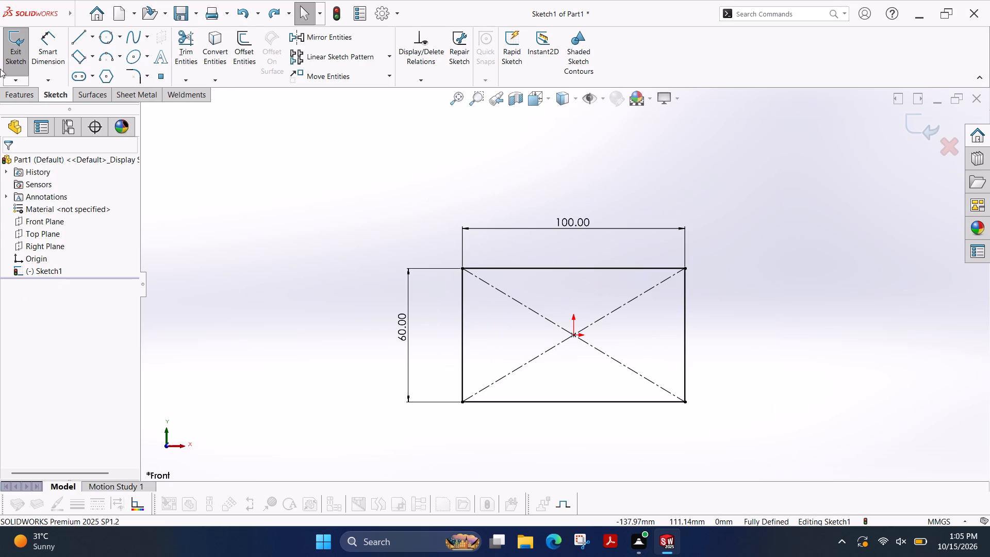
{"action": "left_click", "coordinate": [192, 49]}
{"action": "left_click_drag", "start_coordinate": [624, 321], "coordinate": [527, 339]}
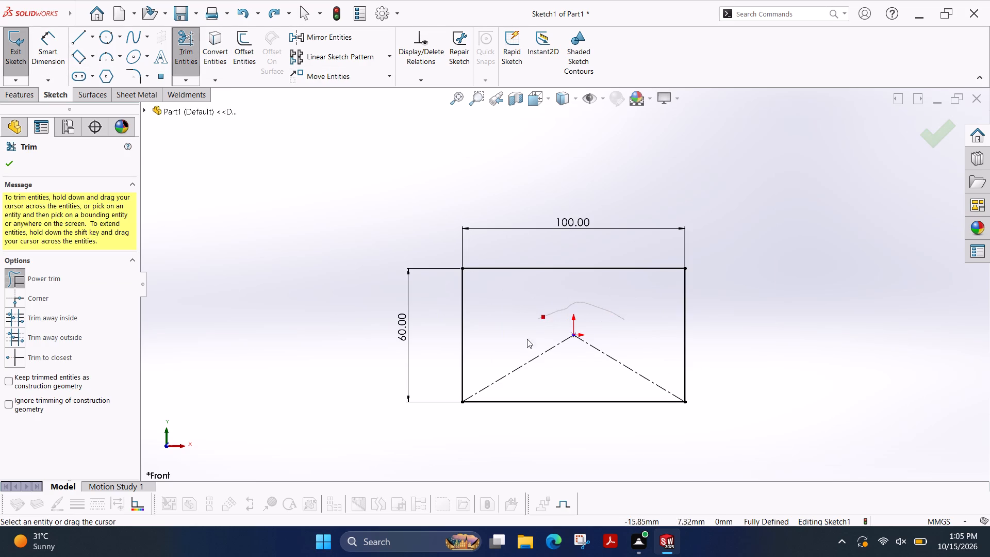
{"action": "left_click_drag", "start_coordinate": [527, 339], "coordinate": [626, 339]}
Extrude the rectangle into a solid block with a blind depth of 15 mm.
{"action": "scroll", "coordinate": [755, 293], "scroll_direction": "down", "scroll_amount": 2}
{"action": "scroll", "coordinate": [739, 286], "scroll_direction": "up", "scroll_amount": 2}
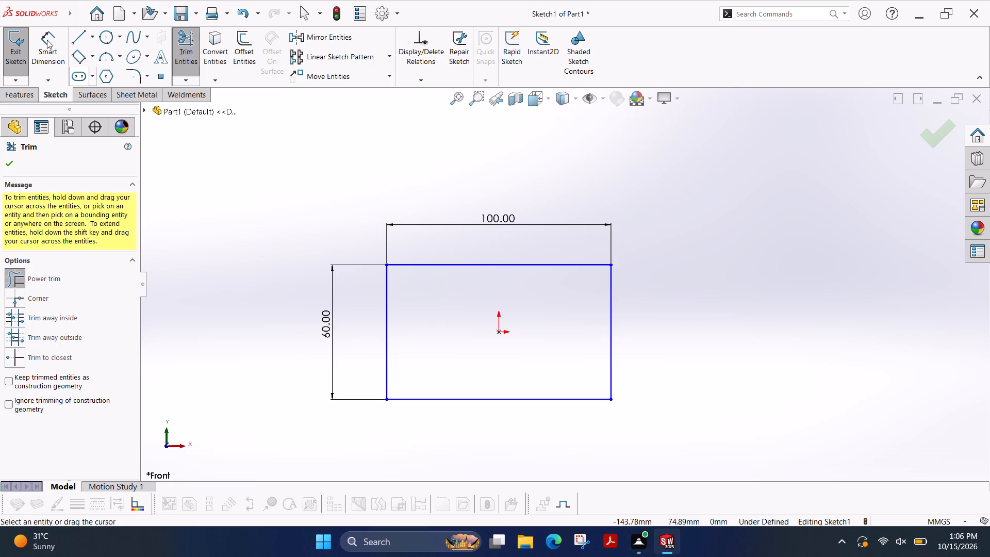
{"action": "left_click", "coordinate": [27, 93]}
{"action": "left_click", "coordinate": [12, 52]}
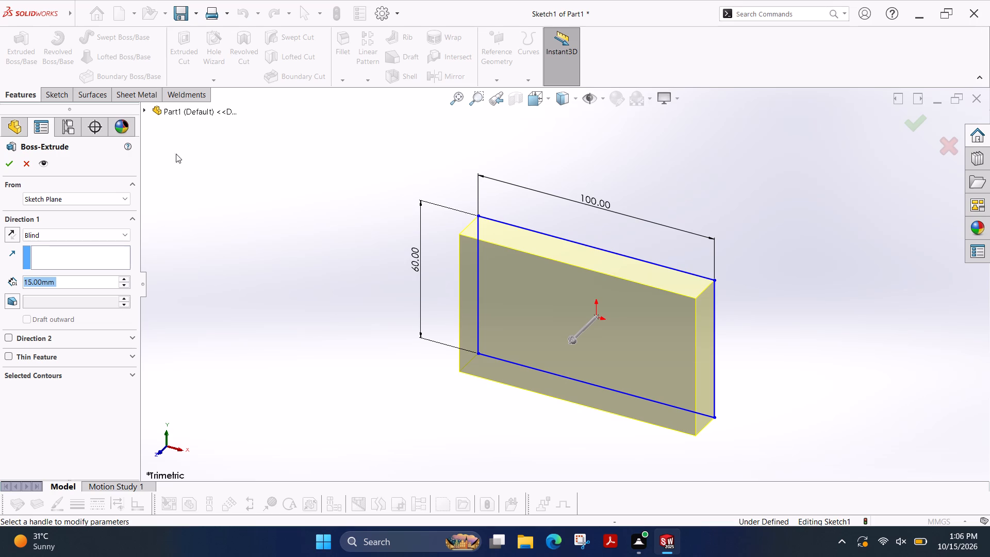
{"action": "left_click", "coordinate": [10, 163]}
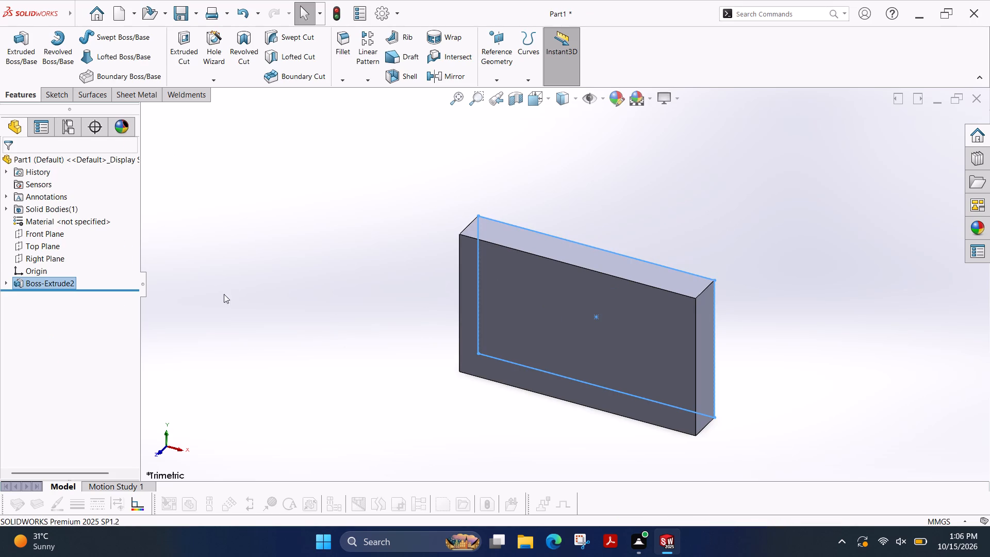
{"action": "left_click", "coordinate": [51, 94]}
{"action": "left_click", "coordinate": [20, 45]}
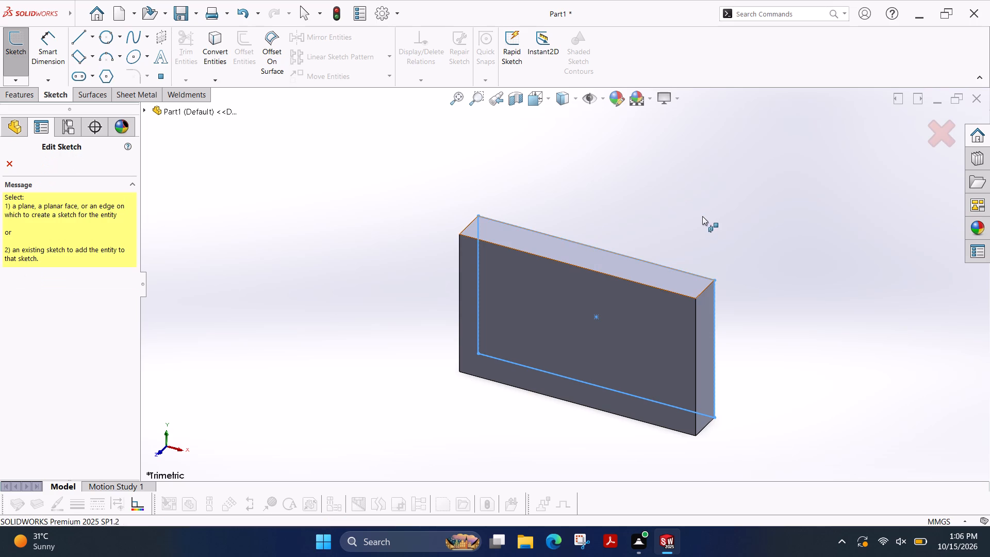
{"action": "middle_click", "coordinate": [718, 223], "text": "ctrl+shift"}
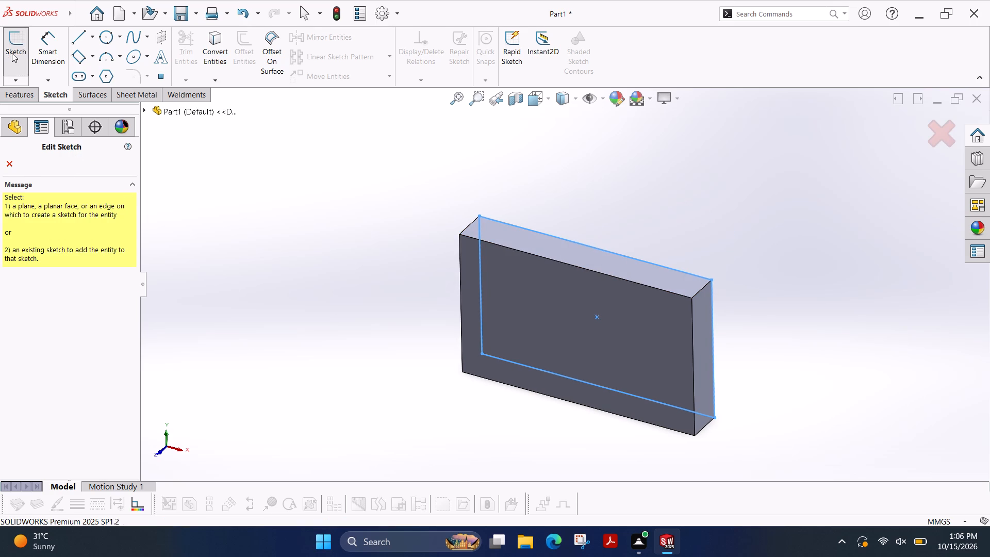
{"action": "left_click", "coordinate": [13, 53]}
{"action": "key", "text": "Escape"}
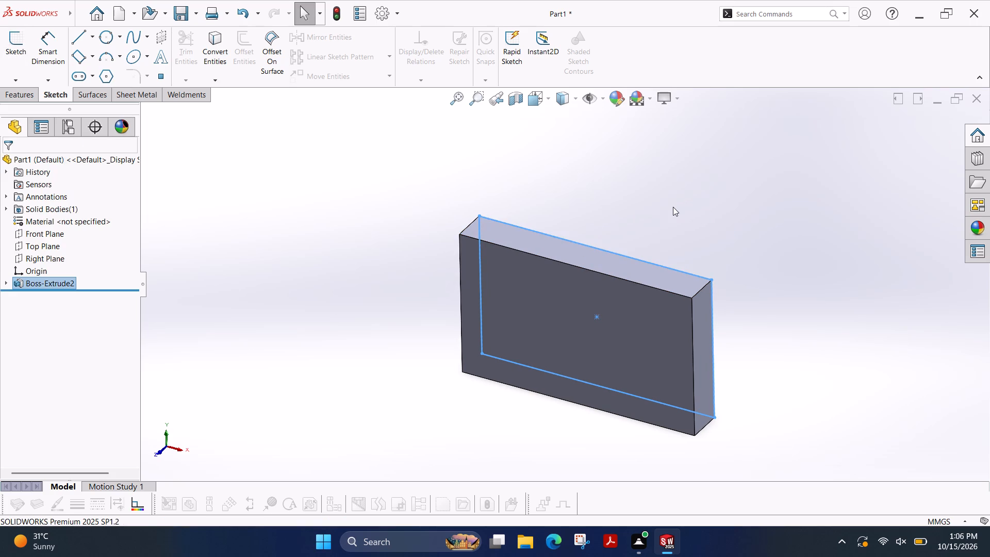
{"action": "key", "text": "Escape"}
Open a new sketch on the back face of the block.
{"action": "left_click", "coordinate": [18, 40]}
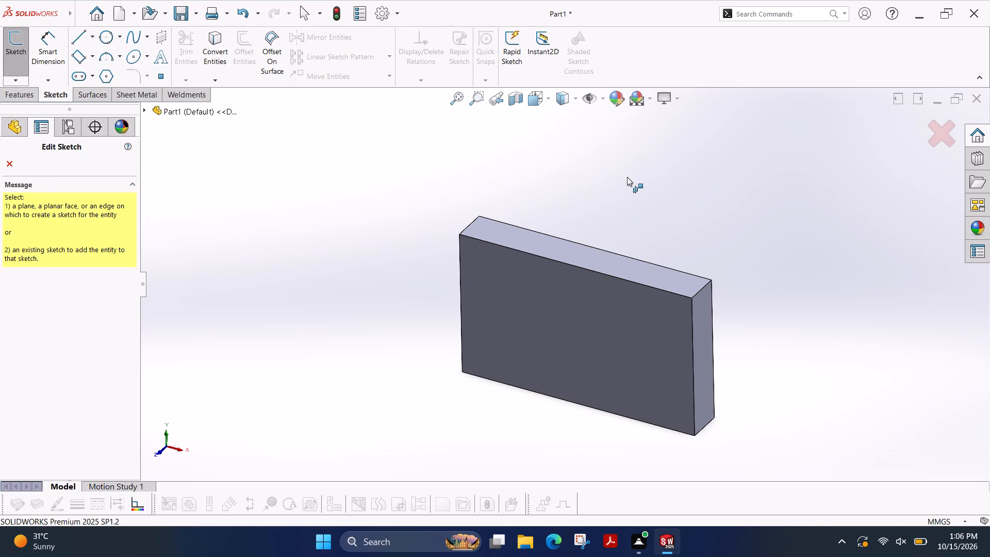
{"action": "middle_click_drag", "start_coordinate": [627, 177], "coordinate": [556, 181], "text": "ctrl+shift"}
{"action": "left_click", "coordinate": [610, 301]}
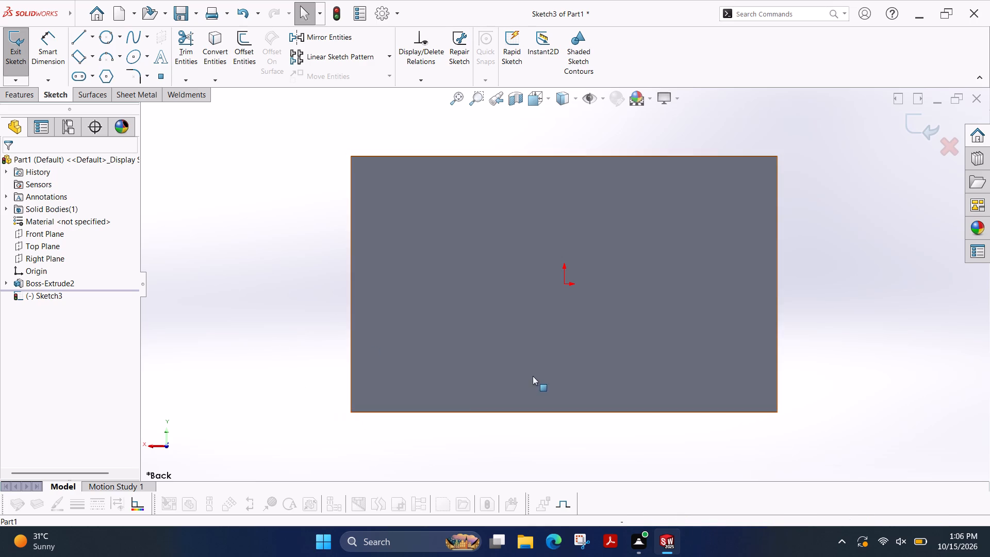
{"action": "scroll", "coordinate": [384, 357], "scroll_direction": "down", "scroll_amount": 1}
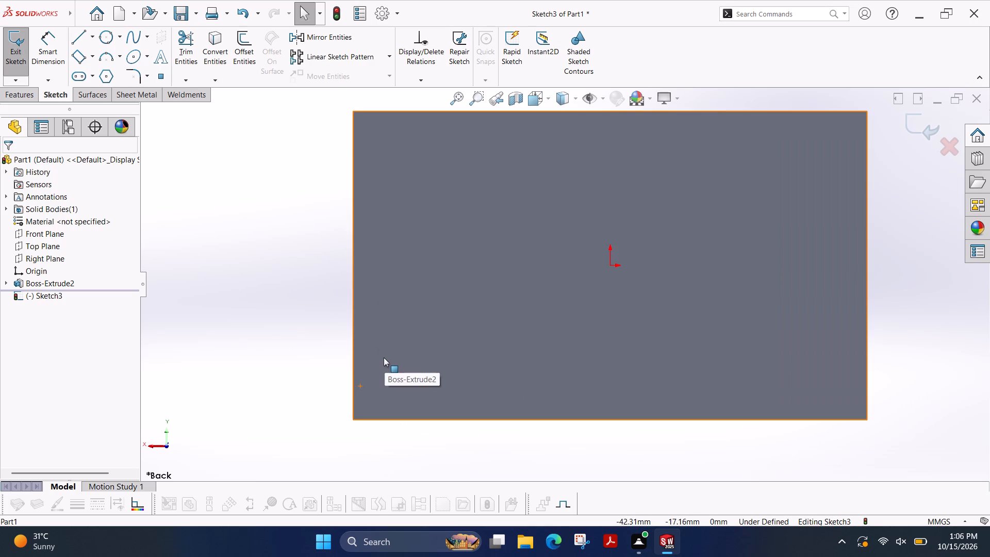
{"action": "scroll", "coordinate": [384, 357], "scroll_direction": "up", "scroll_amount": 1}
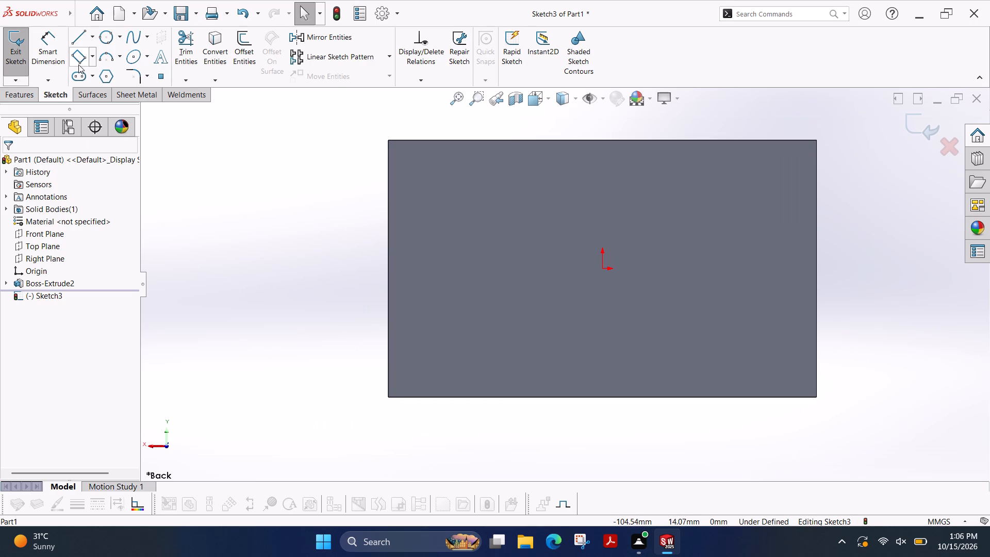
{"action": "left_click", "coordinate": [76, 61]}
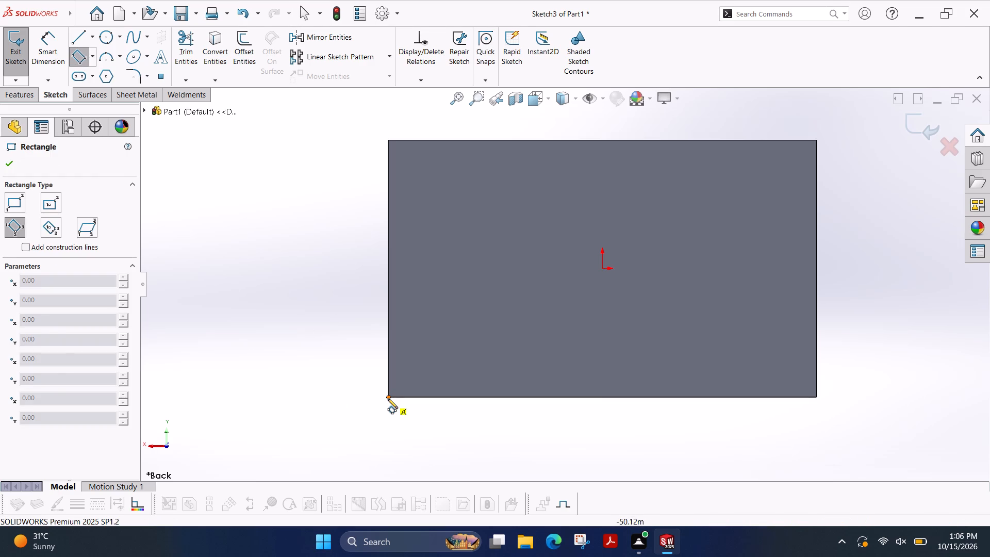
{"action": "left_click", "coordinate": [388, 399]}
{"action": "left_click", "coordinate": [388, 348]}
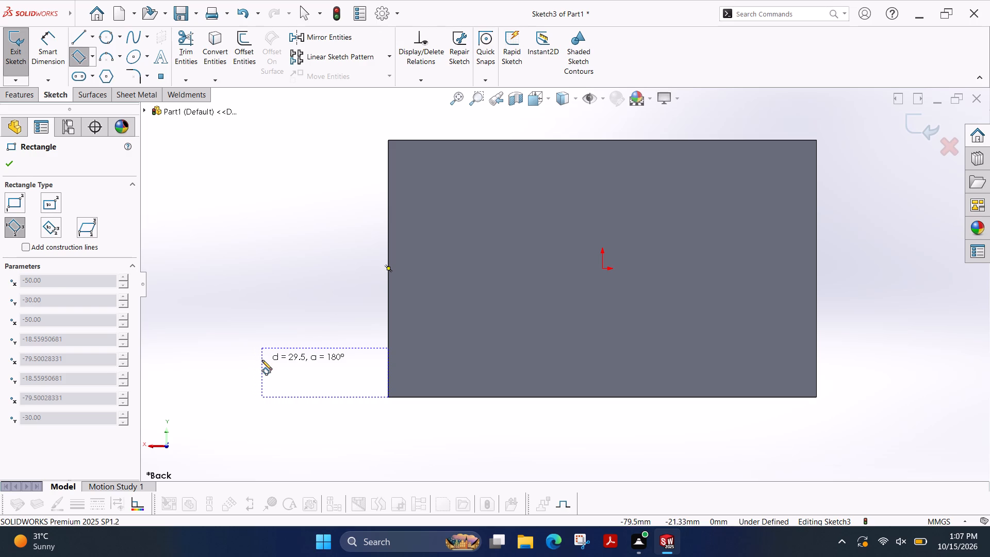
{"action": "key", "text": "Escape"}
Sketch a rectangle about 51 by 12 mm with its base along the block's bottom edge, straddling the block's side edge at the lower corner.
{"action": "left_click", "coordinate": [82, 60]}
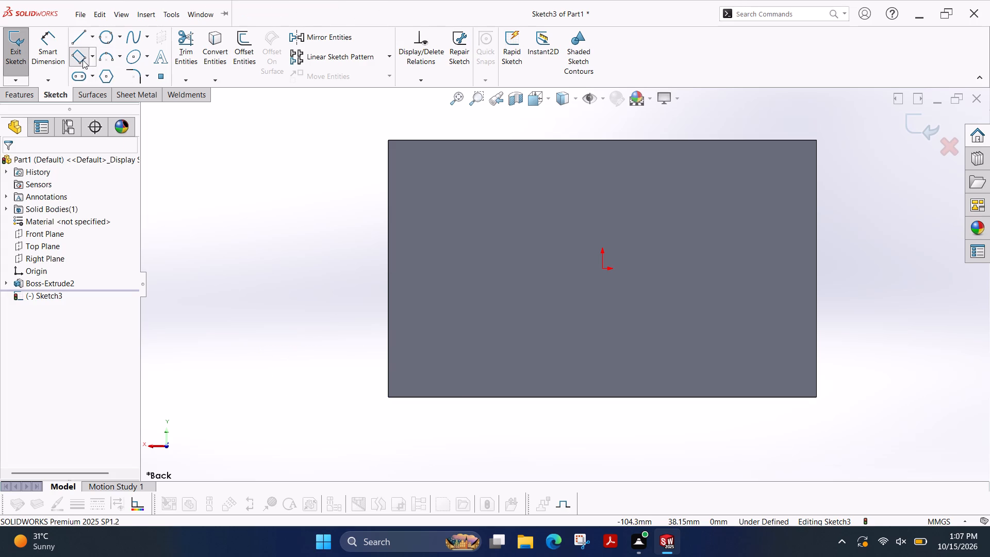
{"action": "left_click", "coordinate": [464, 398]}
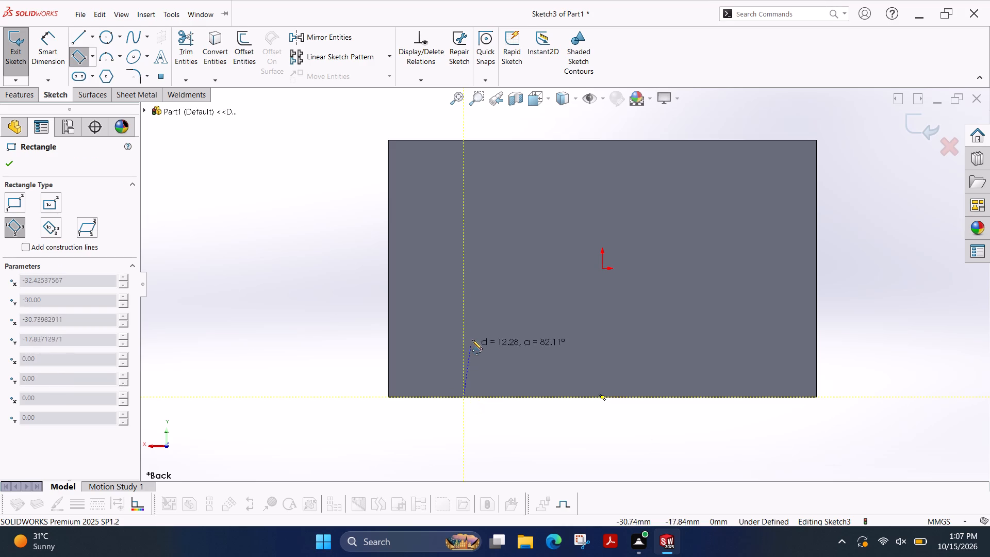
{"action": "left_click", "coordinate": [461, 346]}
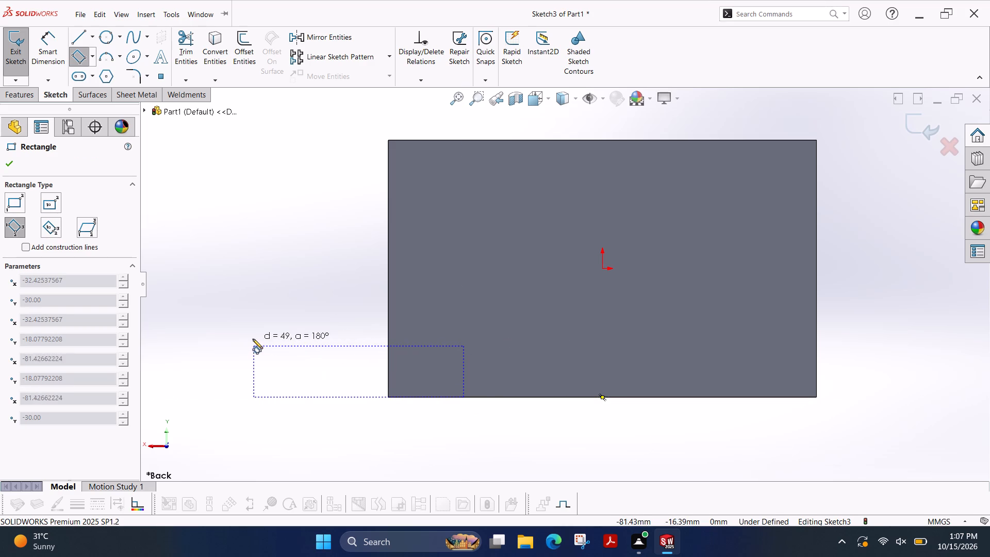
{"action": "left_click", "coordinate": [244, 338]}
{"action": "left_click", "coordinate": [10, 163]}
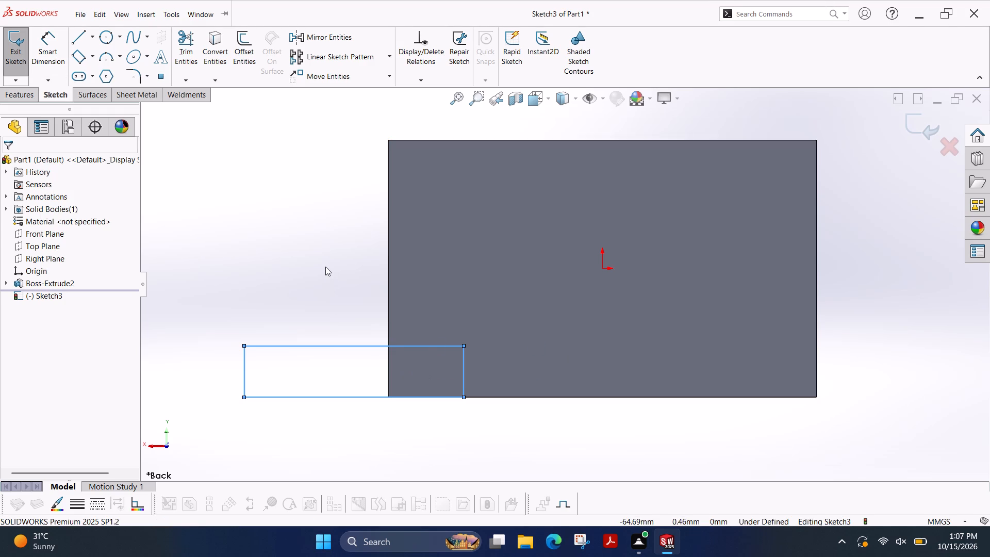
Dimension the distance between the rectangle's two vertical sides as 50 mm.
{"action": "left_click", "coordinate": [244, 376]}
{"action": "left_click", "coordinate": [49, 52]}
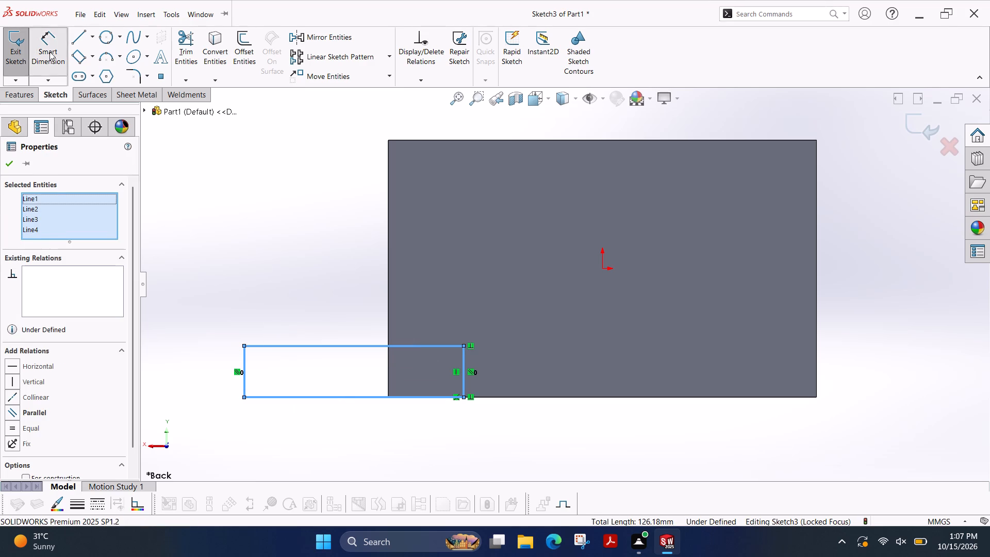
{"action": "left_click", "coordinate": [464, 365]}
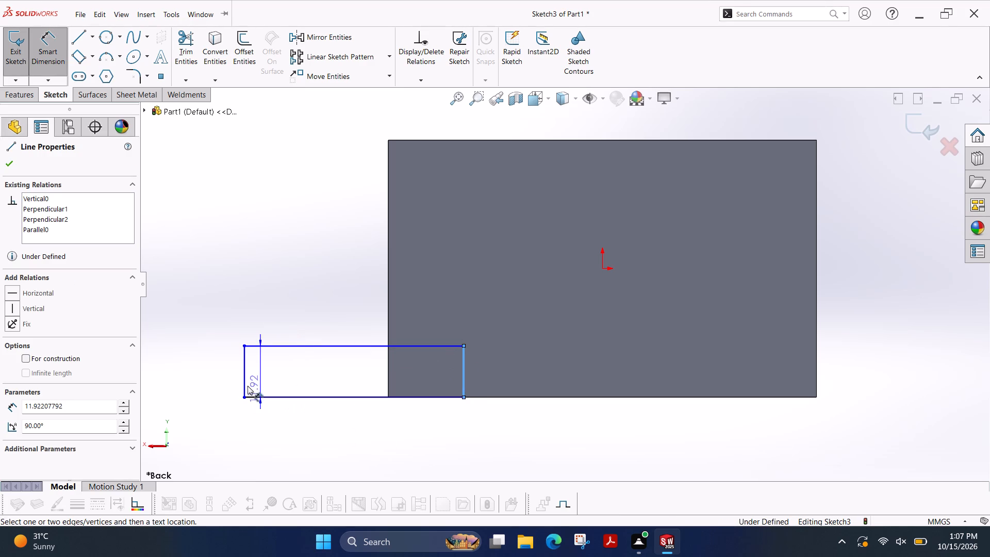
{"action": "left_click", "coordinate": [243, 381]}
{"action": "left_click", "coordinate": [340, 438]}
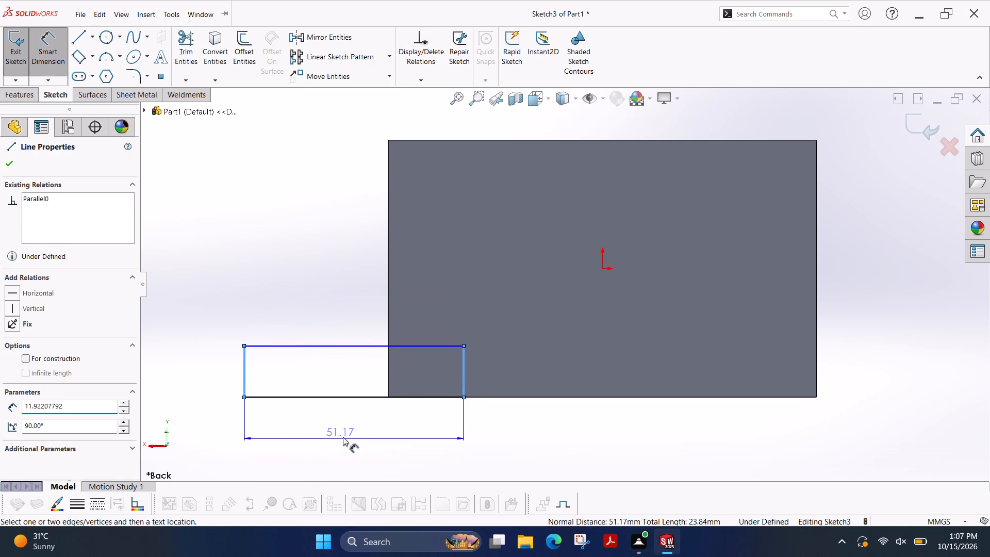
{"action": "type", "text": "50"}
{"action": "key", "text": "Return"}
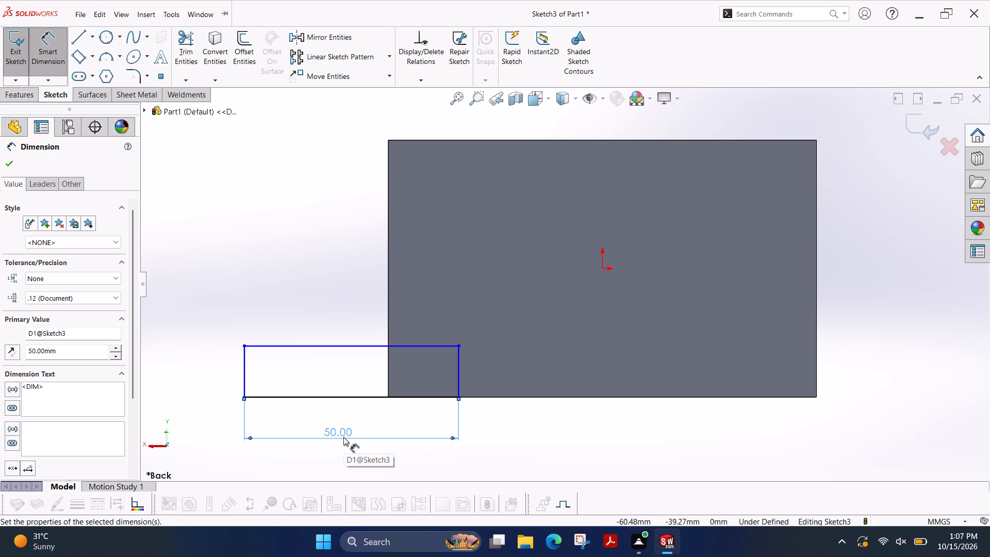
Dimension the rectangle's inner vertical side at 25 mm from the block's side edge.
{"action": "left_click", "coordinate": [457, 379]}
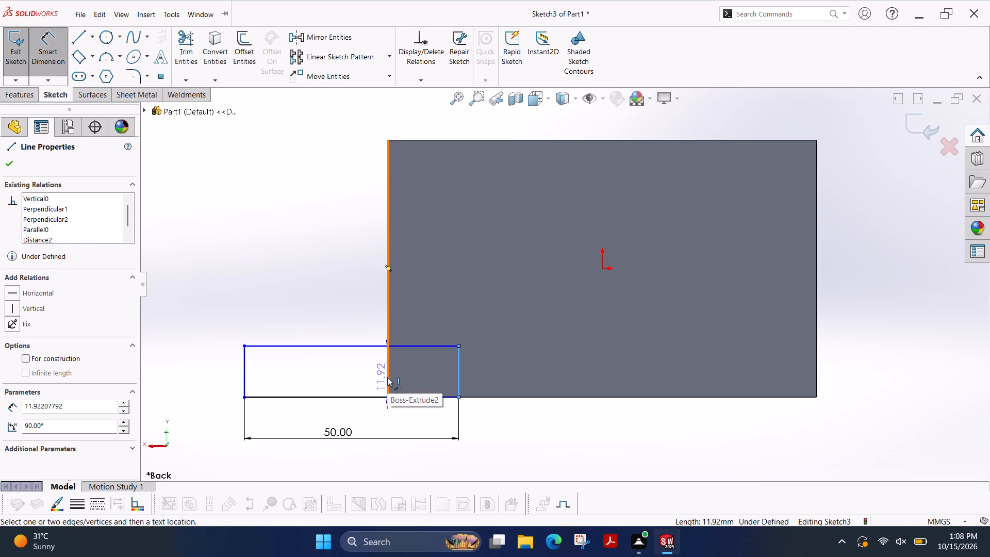
{"action": "left_click", "coordinate": [387, 377]}
{"action": "left_click", "coordinate": [352, 375]}
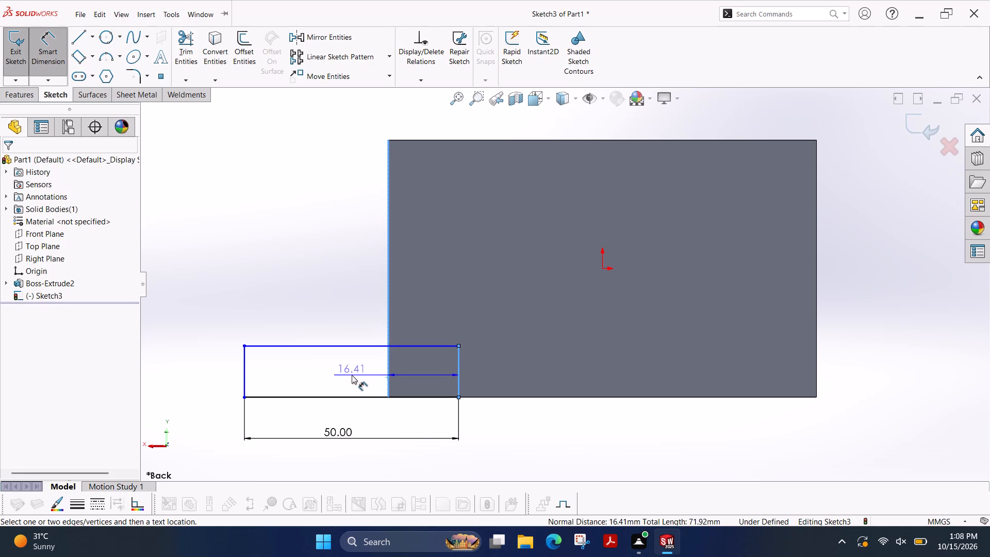
{"action": "type", "text": "25"}
{"action": "key", "text": "Return"}
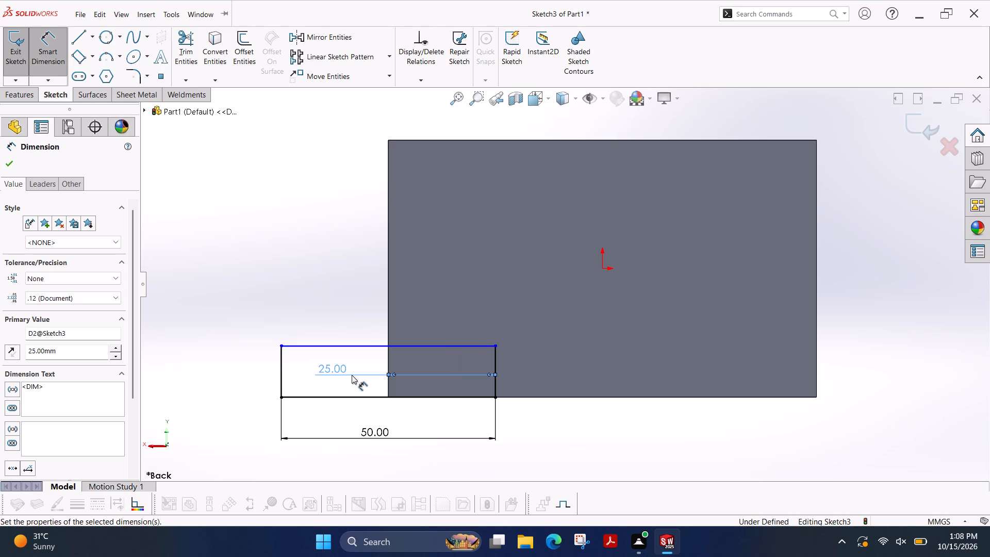
Dimension the rectangle's height as 15 mm on its outer vertical side.
{"action": "left_click", "coordinate": [283, 373]}
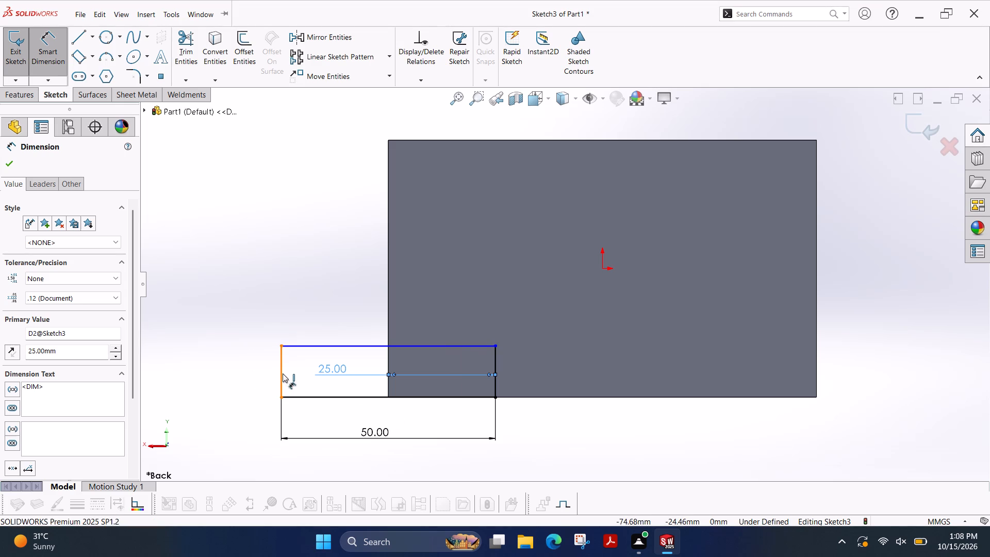
{"action": "left_click", "coordinate": [237, 373]}
{"action": "type", "text": "15"}
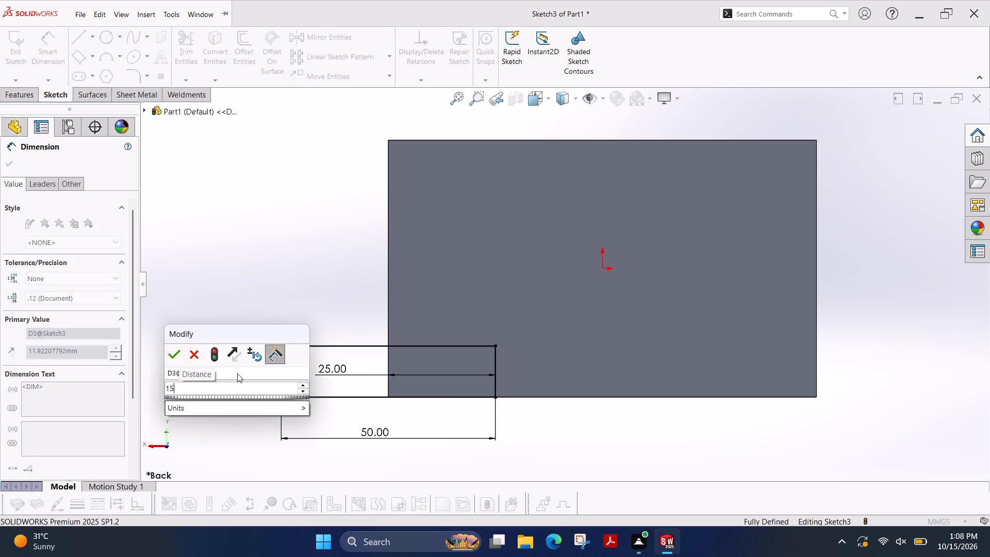
{"action": "key", "text": "Return"}
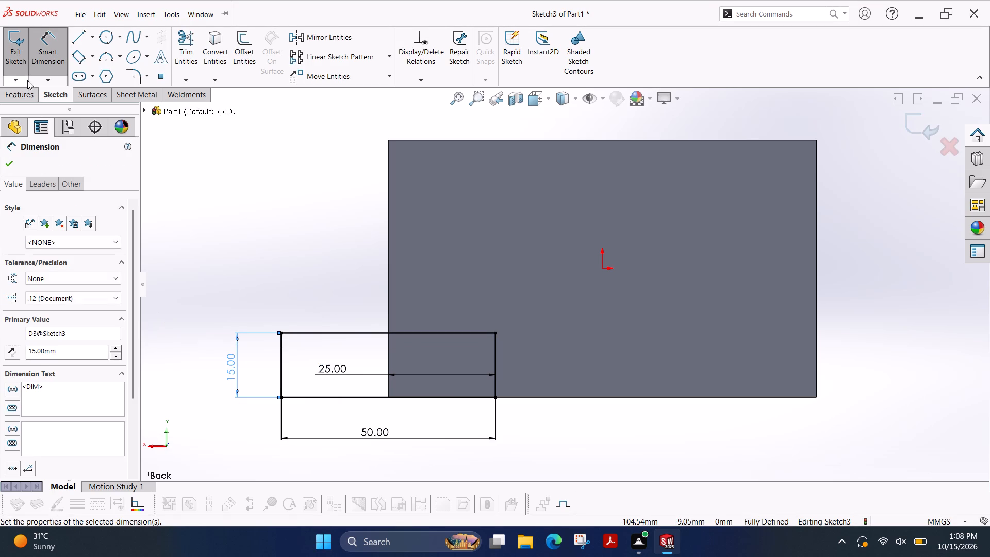
Extrude the rectangle as a merged blind boss 30 mm deep, with the direction reversed to pass through the block.
{"action": "left_click", "coordinate": [21, 92]}
{"action": "left_click", "coordinate": [20, 39]}
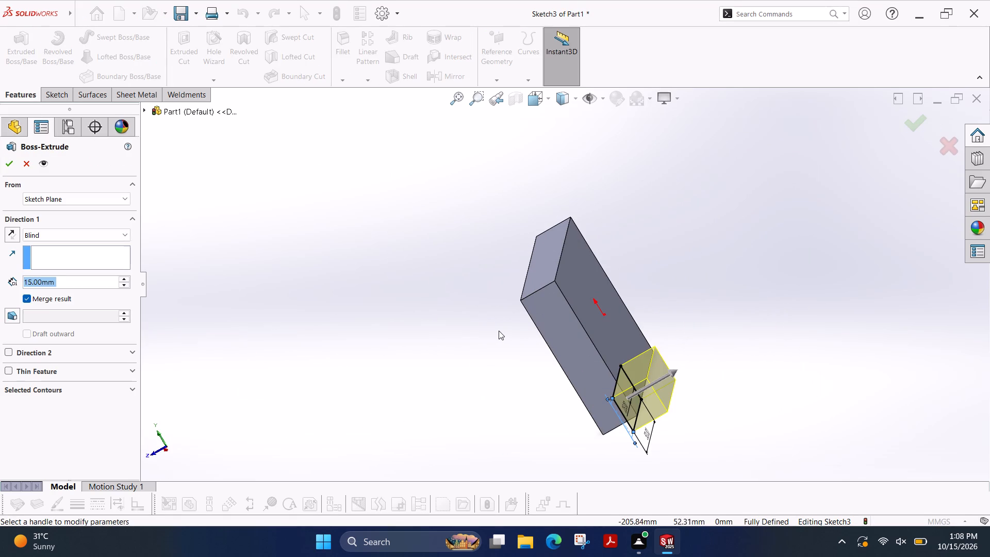
{"action": "middle_click_drag", "start_coordinate": [498, 347], "coordinate": [563, 284], "text": "ctrl+shift"}
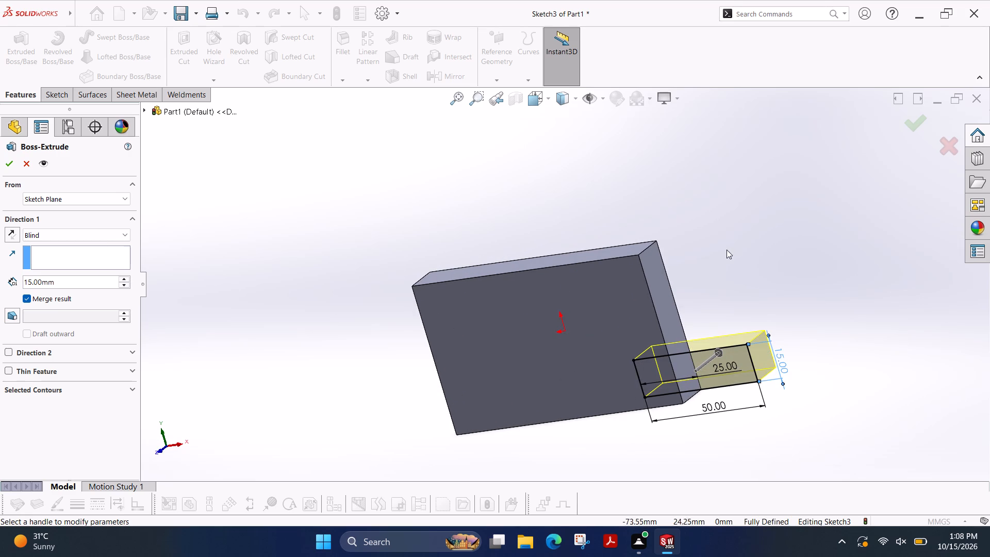
{"action": "middle_click_drag", "start_coordinate": [771, 232], "coordinate": [708, 326], "text": "ctrl+shift"}
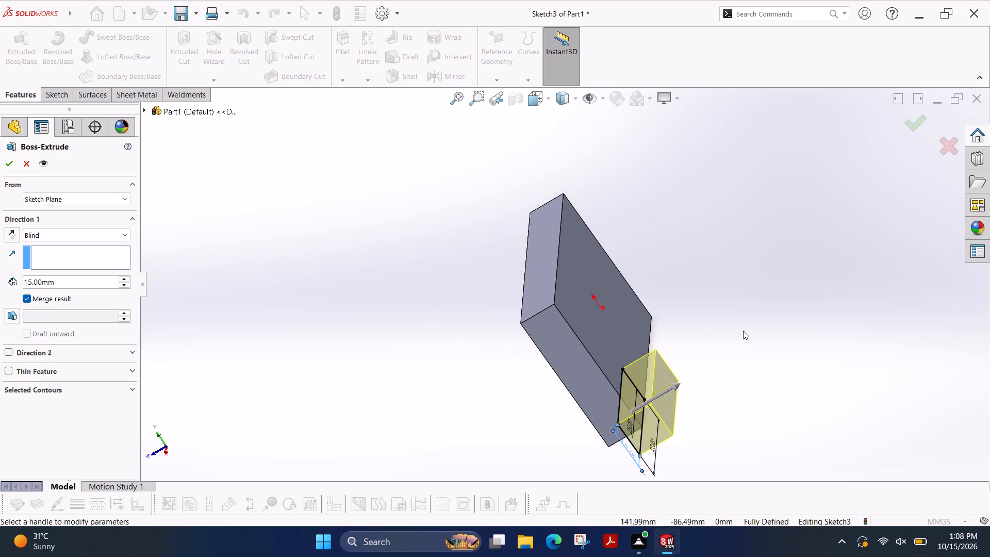
{"action": "middle_click_drag", "start_coordinate": [478, 296], "coordinate": [483, 294], "text": "ctrl+shift"}
{"action": "middle_click_drag", "start_coordinate": [483, 294], "coordinate": [540, 259], "text": "ctrl+shift"}
{"action": "middle_click_drag", "start_coordinate": [538, 254], "coordinate": [560, 227], "text": "ctrl+shift"}
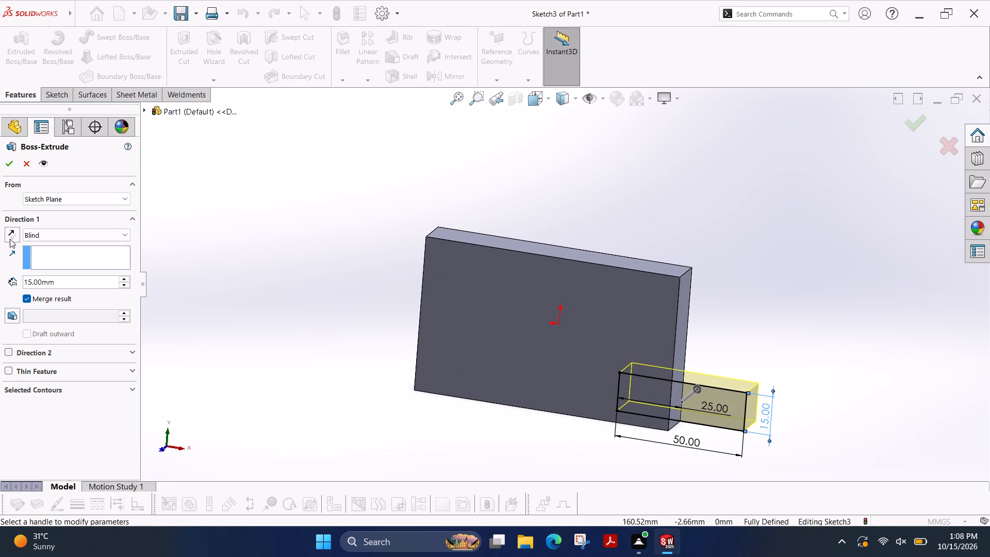
{"action": "left_click", "coordinate": [8, 238]}
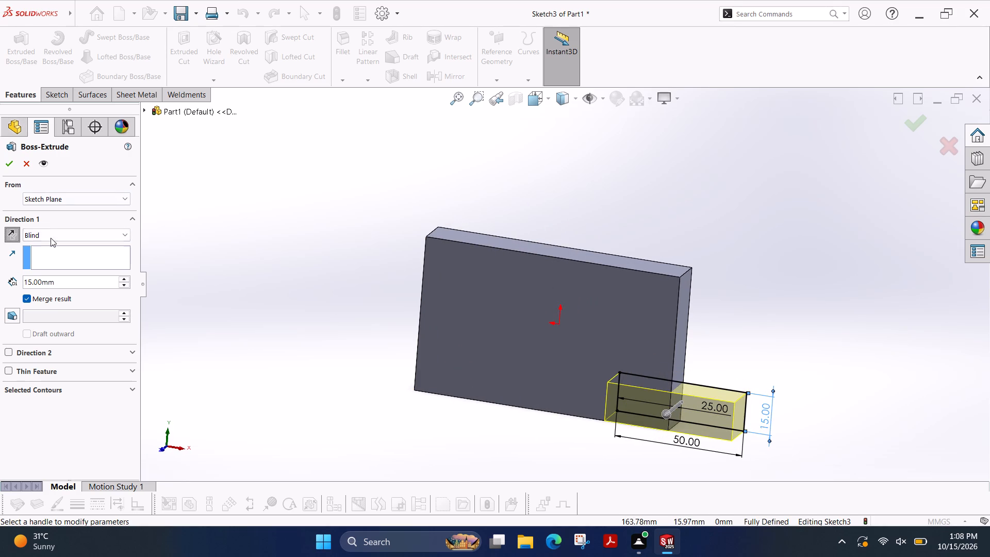
{"action": "left_click", "coordinate": [123, 278]}
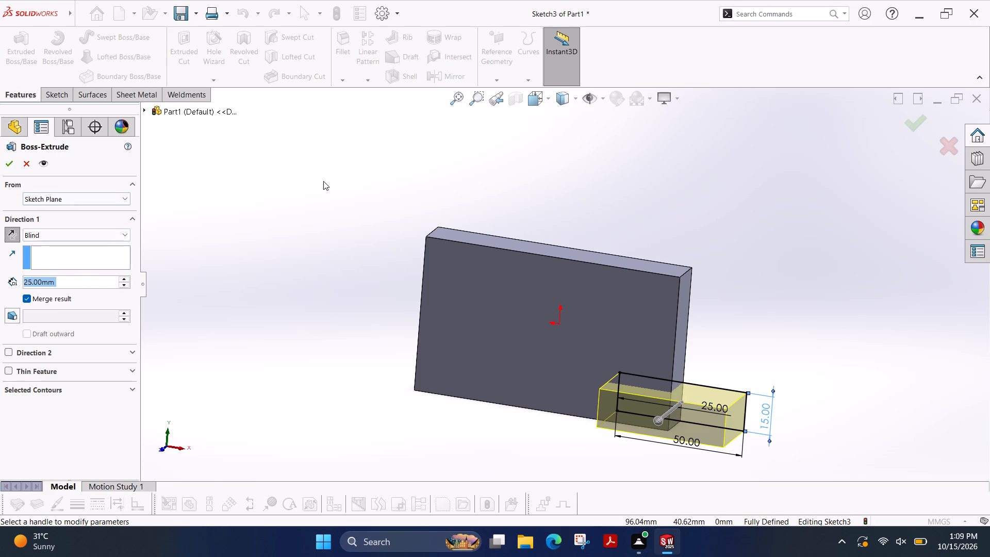
{"action": "middle_click_drag", "start_coordinate": [323, 181], "coordinate": [323, 257], "text": "ctrl+shift"}
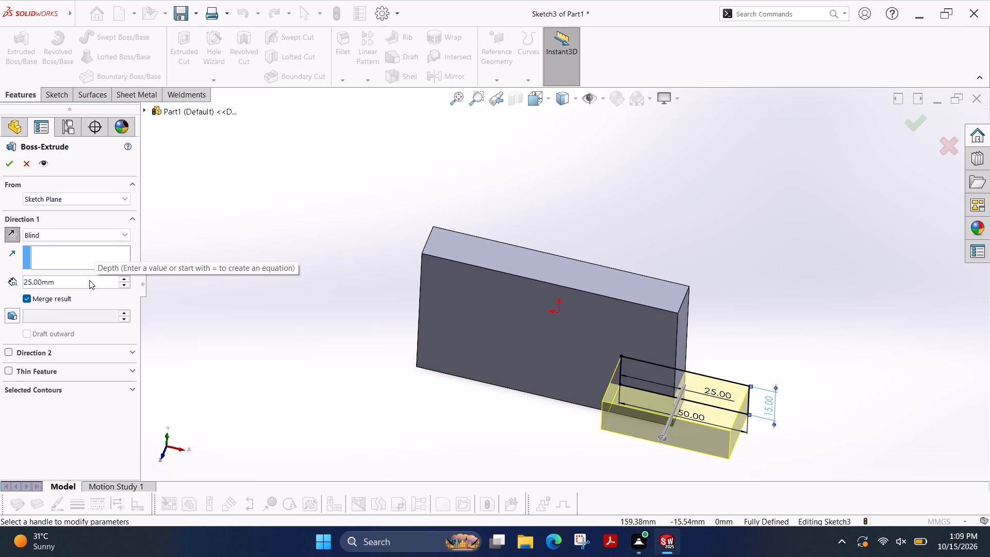
{"action": "left_click", "coordinate": [123, 277]}
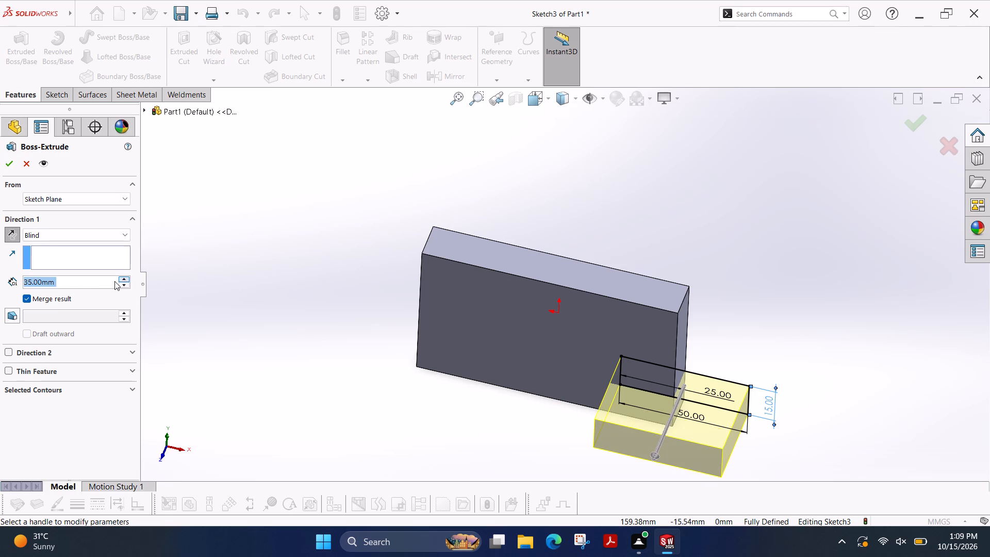
{"action": "double_click", "coordinate": [83, 282]}
{"action": "type", "text": "30"}
{"action": "key", "text": "Return"}
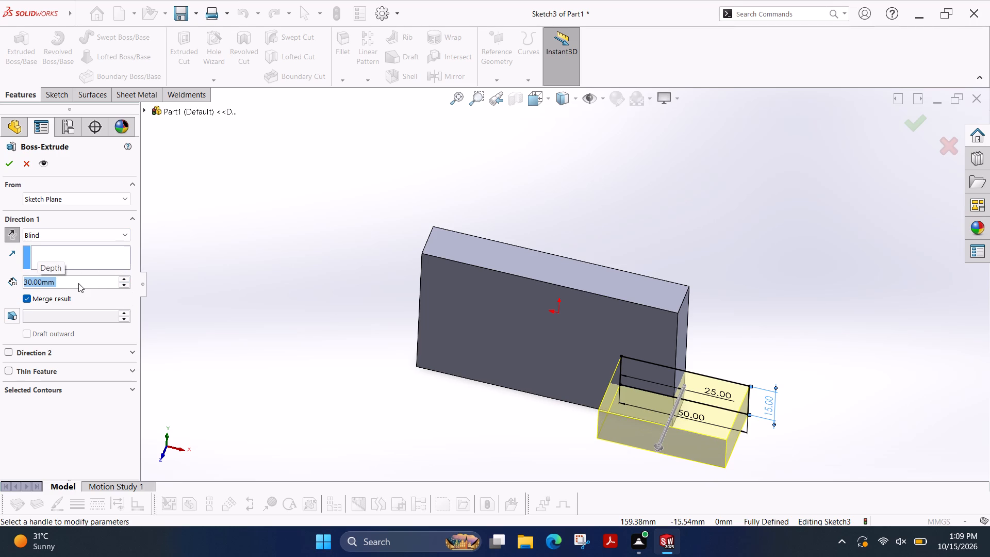
{"action": "left_click", "coordinate": [11, 166]}
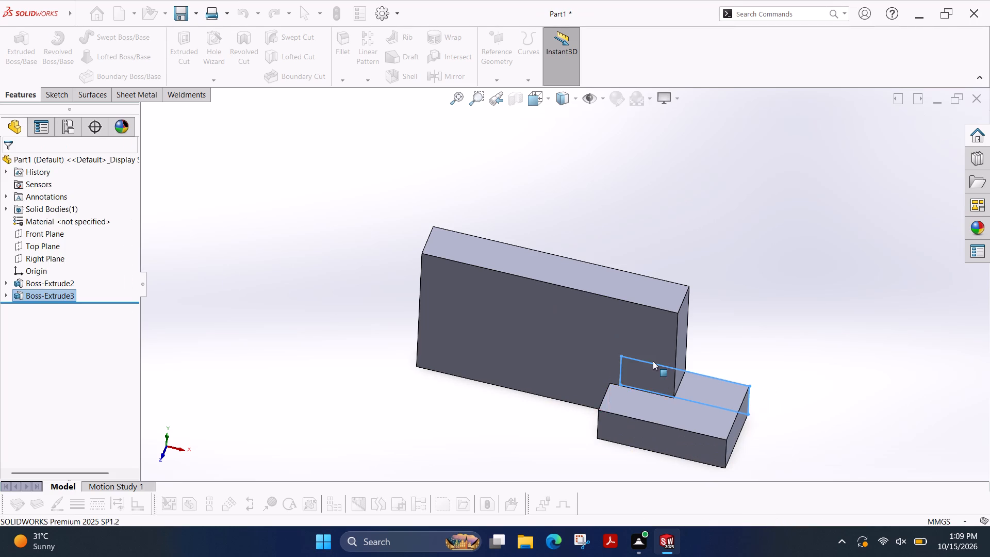
Open a new sketch on the front end face of the smaller 50 by 15 mm block.
{"action": "scroll", "coordinate": [770, 368], "scroll_direction": "down", "scroll_amount": 1}
{"action": "scroll", "coordinate": [754, 362], "scroll_direction": "up", "scroll_amount": 1}
{"action": "key", "text": "Escape"}
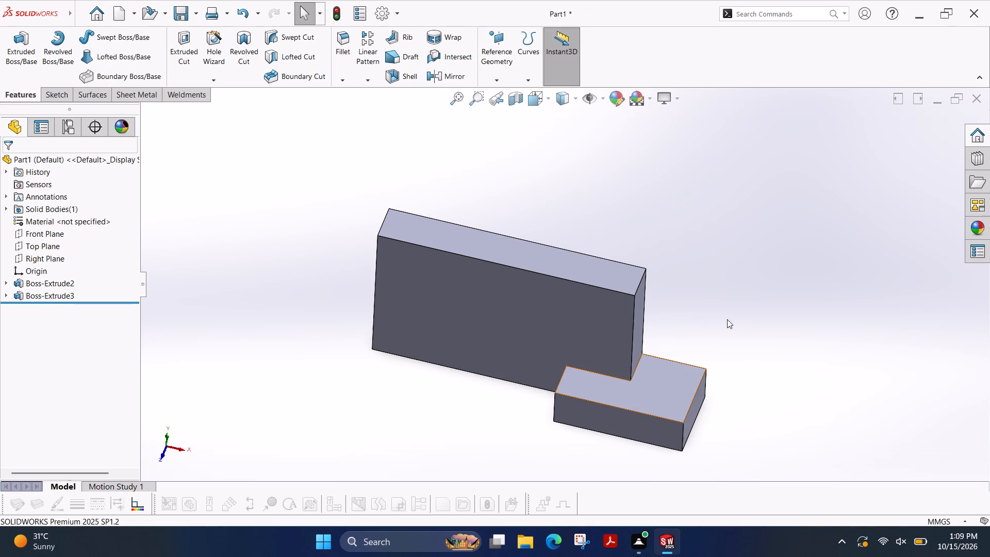
{"action": "middle_click_drag", "start_coordinate": [728, 318], "coordinate": [736, 219], "text": "ctrl+shift"}
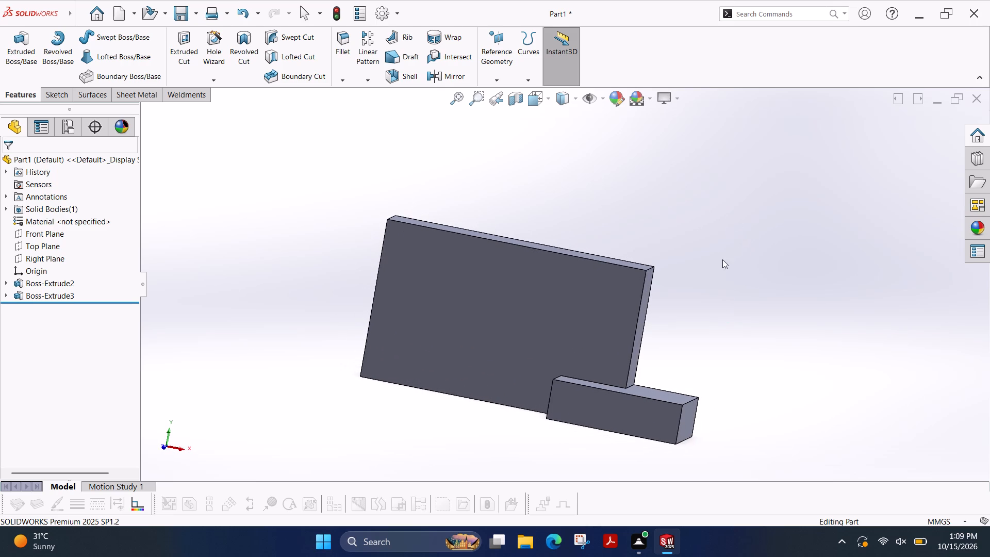
{"action": "left_click", "coordinate": [624, 421]}
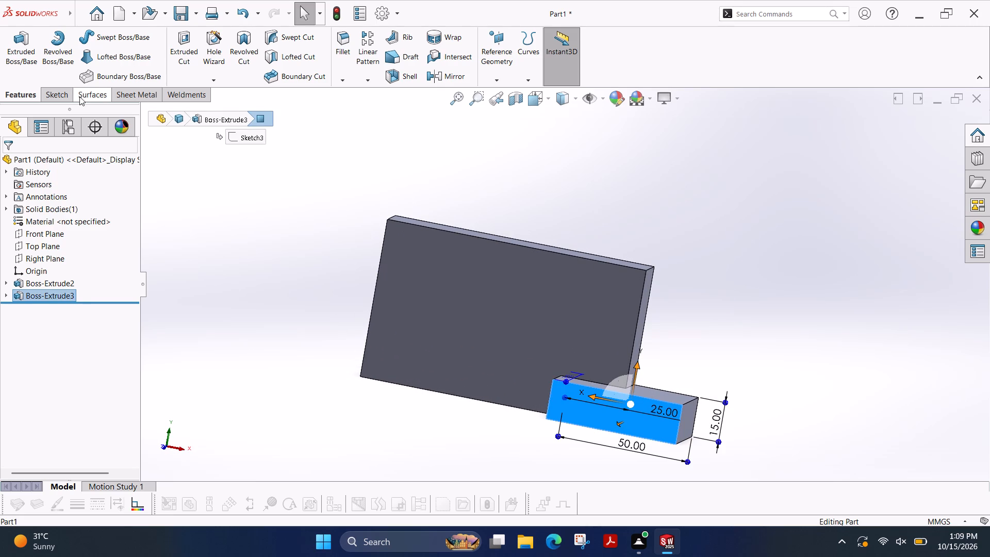
{"action": "left_click", "coordinate": [64, 93]}
{"action": "left_click", "coordinate": [20, 42]}
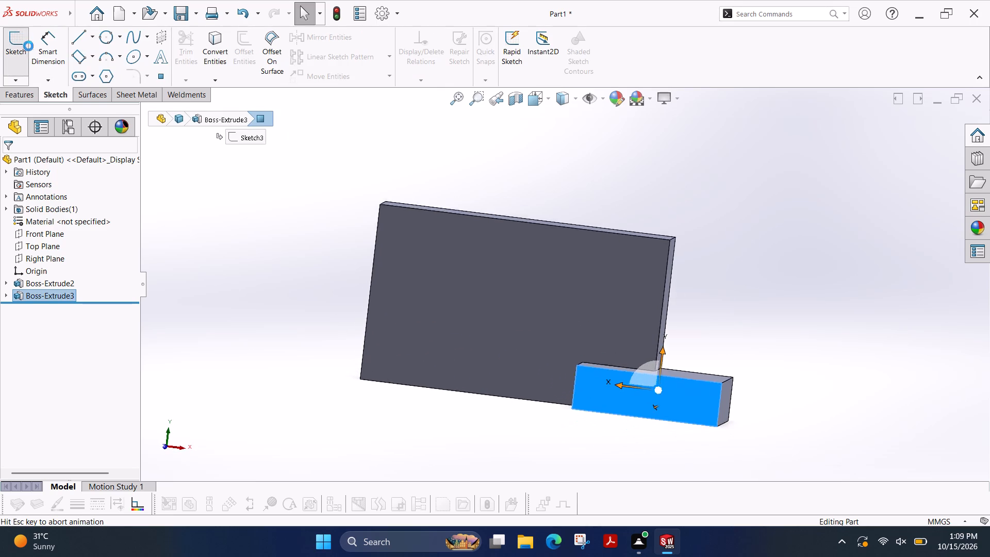
Measure the small block's front-face length from its inner upper corner to its outer vertical edge with a trial dimension.
{"action": "left_click", "coordinate": [52, 47]}
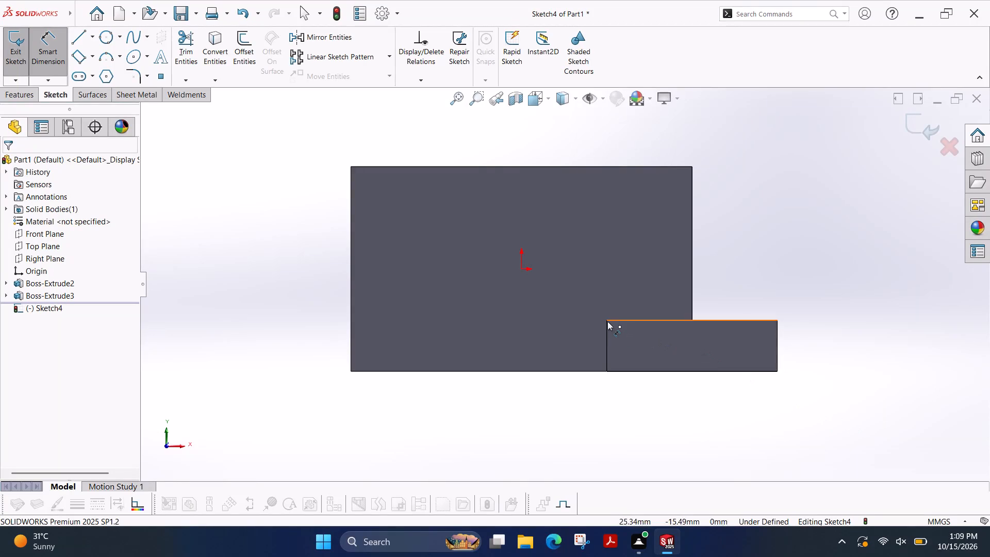
{"action": "left_click", "coordinate": [606, 321]}
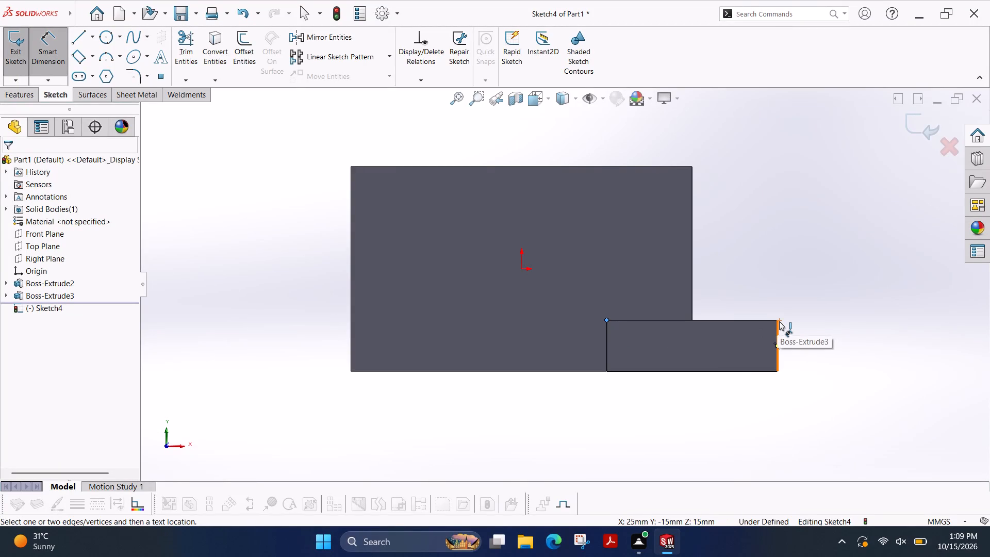
{"action": "left_click", "coordinate": [777, 320]}
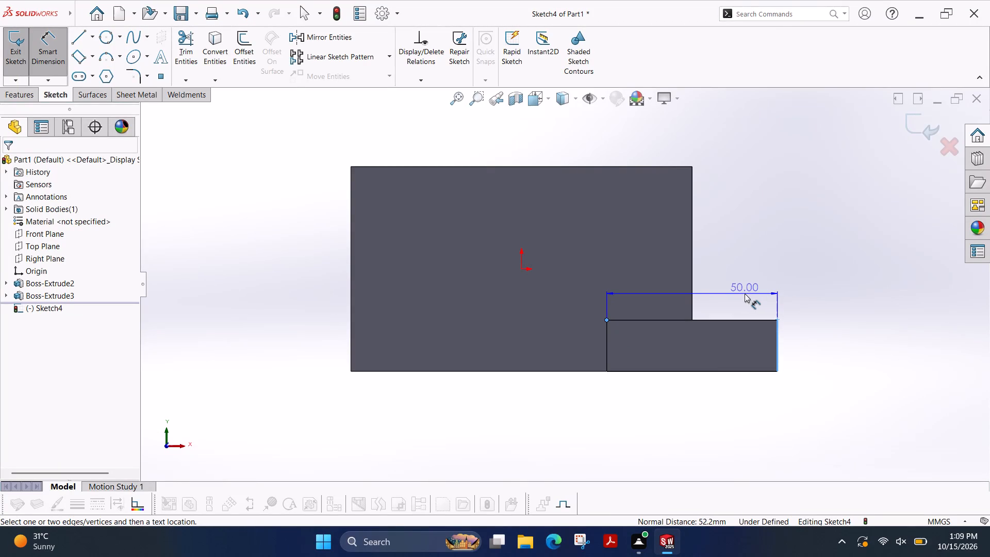
{"action": "left_click", "coordinate": [692, 302]}
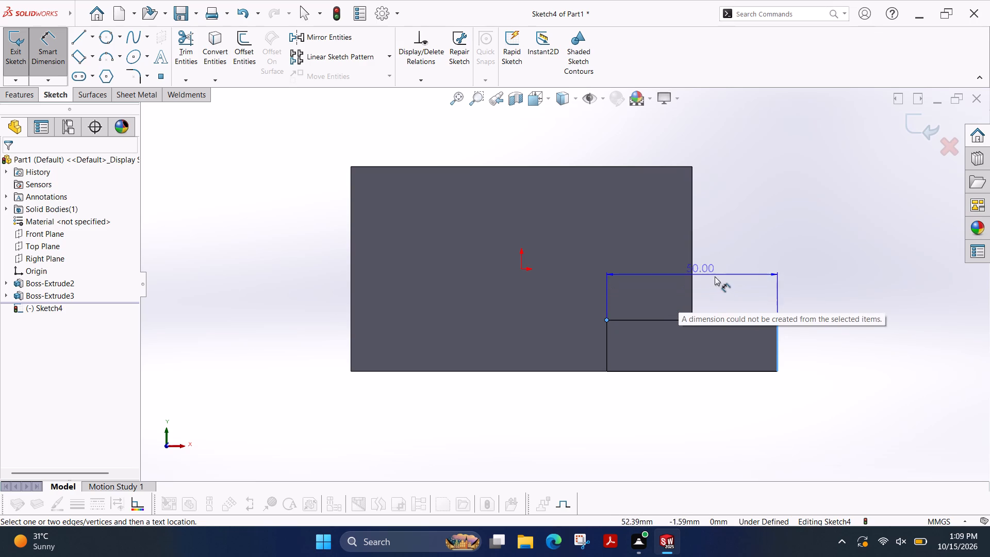
{"action": "key", "text": "Escape"}
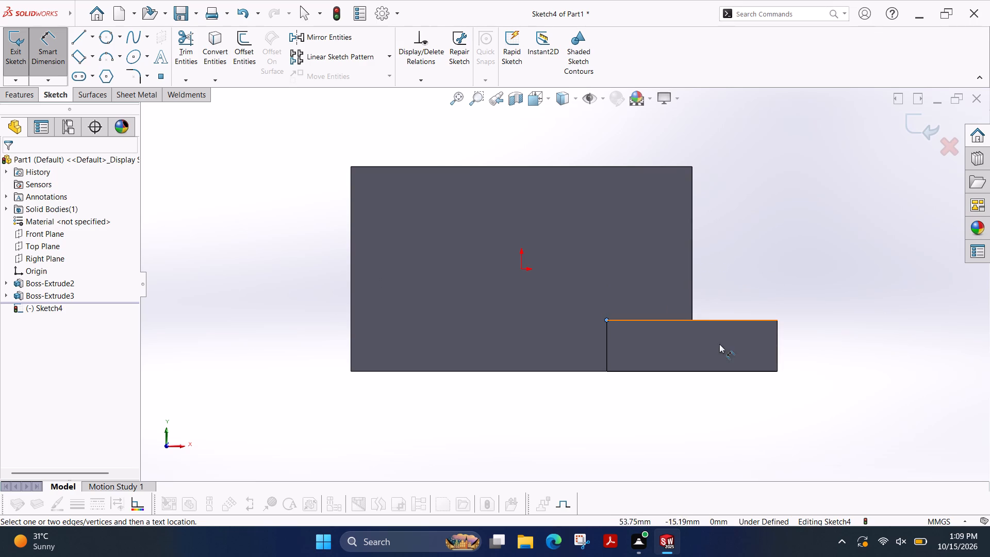
Measure from the small block's inner corner to the large block's side edge with a trial dimension, and exit the empty sketch.
{"action": "left_click", "coordinate": [690, 301]}
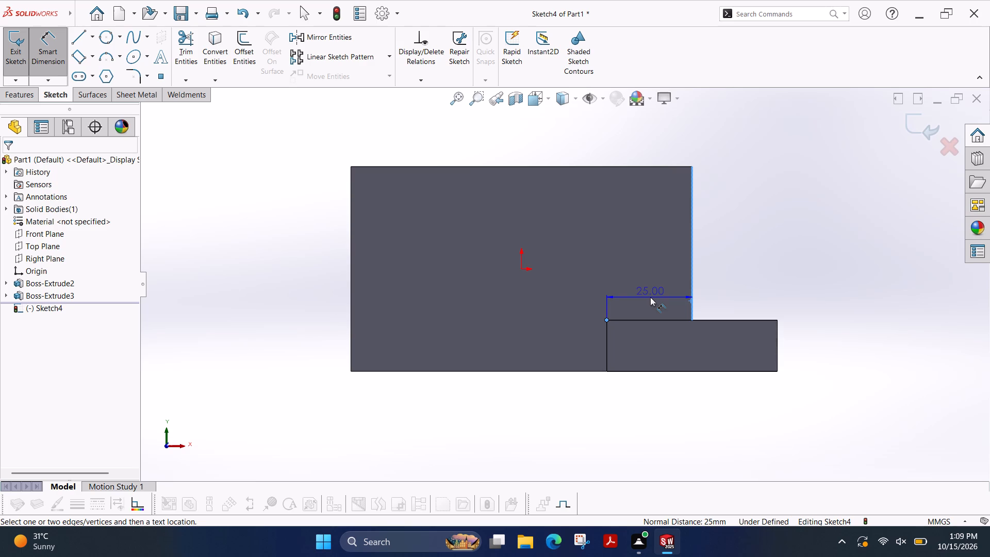
{"action": "key", "text": "Escape"}
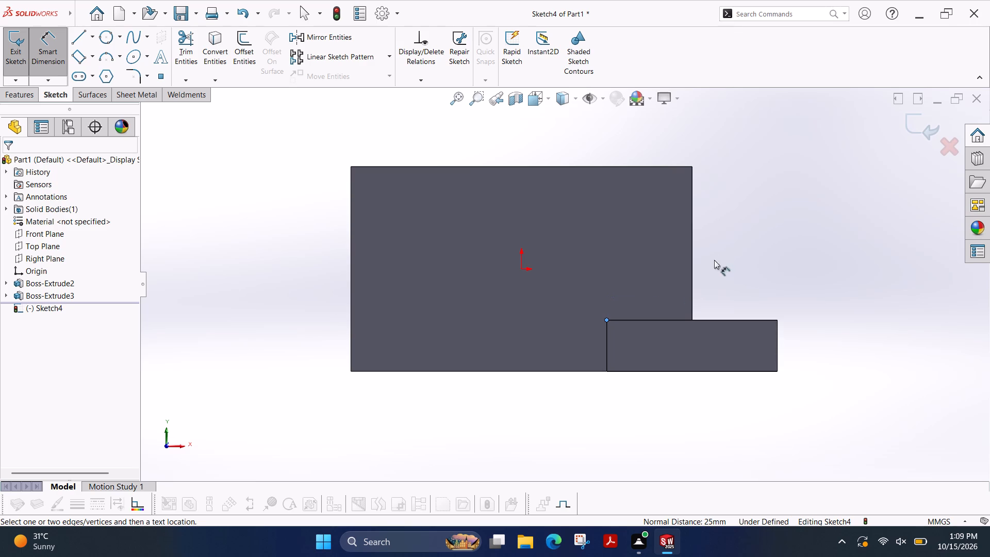
{"action": "middle_click_drag", "start_coordinate": [775, 195], "coordinate": [741, 329], "text": "ctrl+shift"}
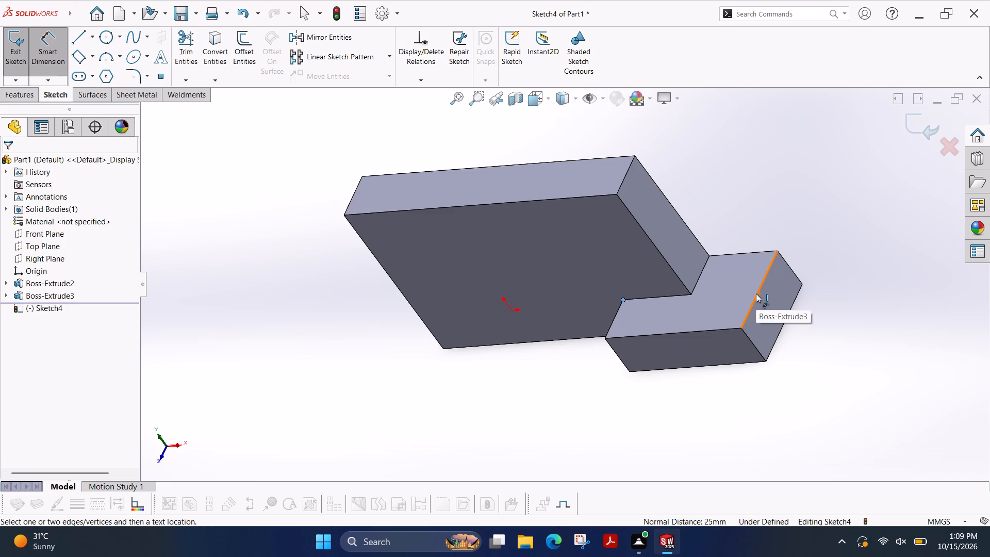
{"action": "left_click", "coordinate": [756, 293]}
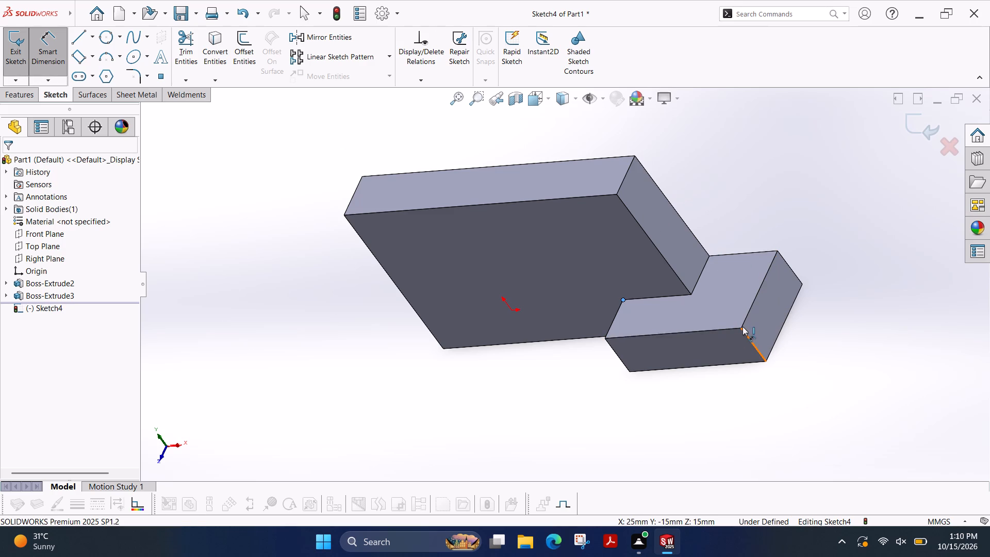
{"action": "left_click", "coordinate": [14, 60]}
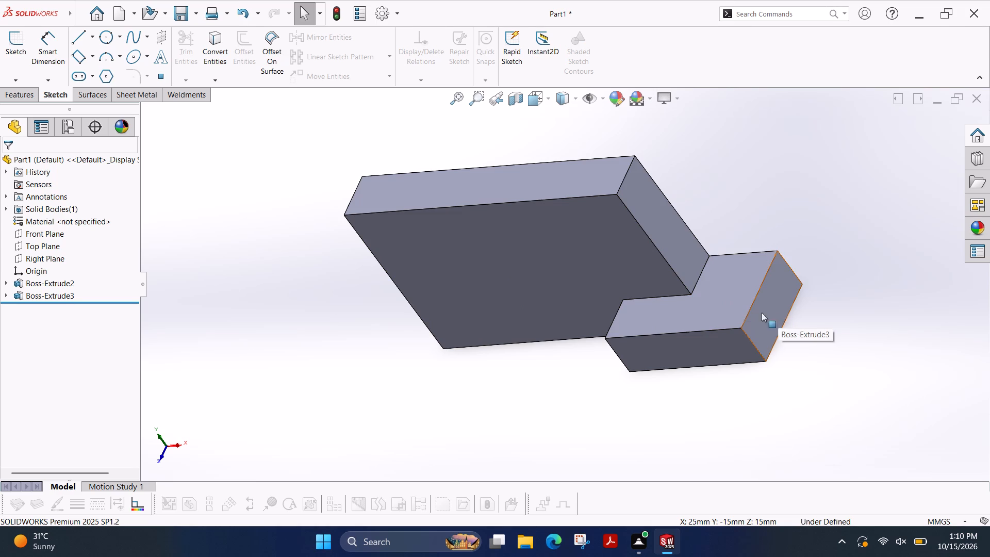
Measure the small block's depth along its outer side in a temporary sketch on its L-shaped upper face.
{"action": "left_click", "coordinate": [716, 292]}
{"action": "left_click", "coordinate": [19, 45]}
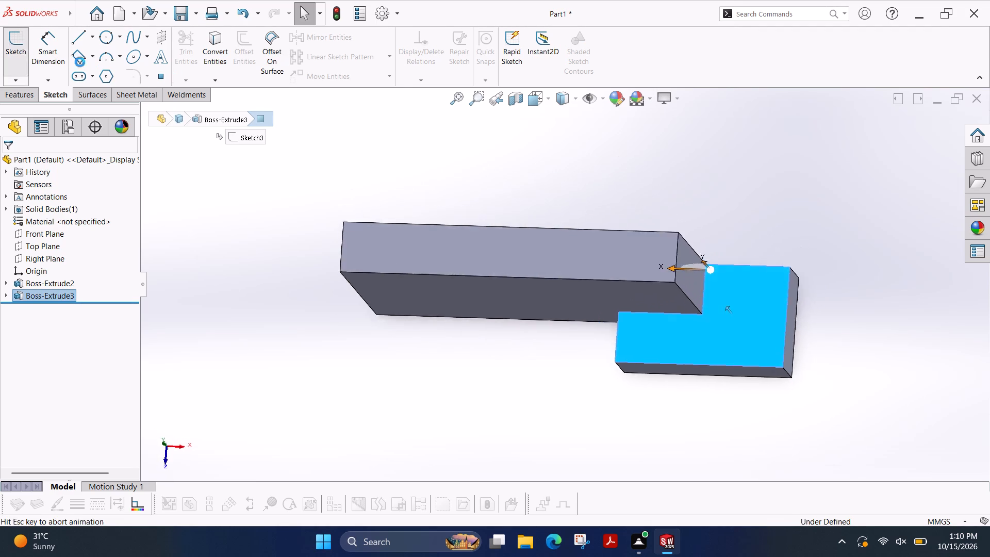
{"action": "left_click", "coordinate": [50, 47]}
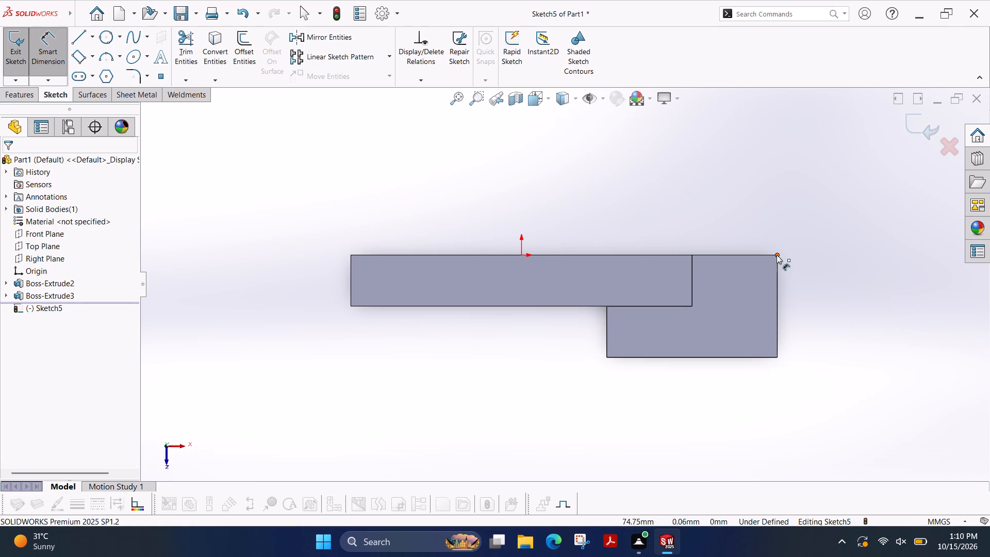
{"action": "left_click", "coordinate": [777, 255]}
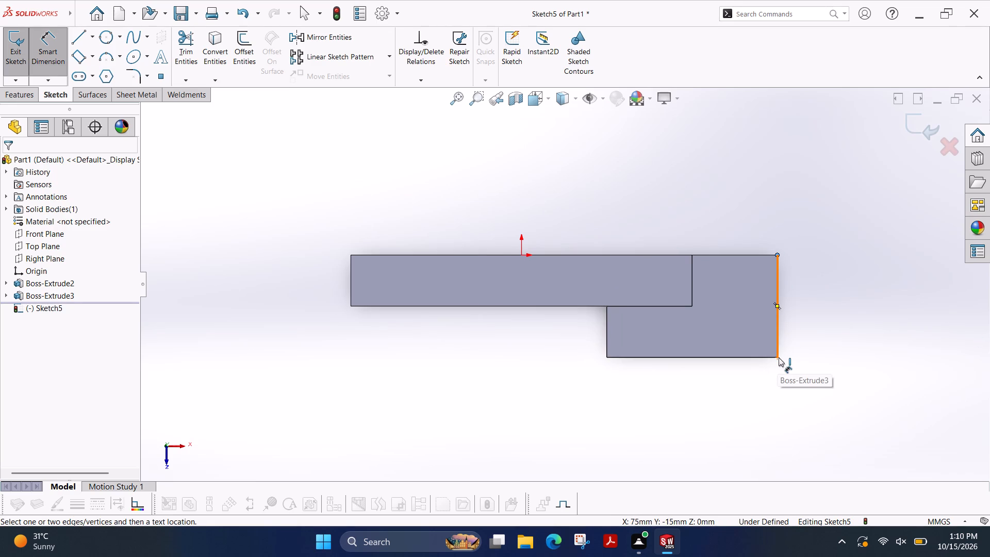
{"action": "left_click", "coordinate": [774, 357]}
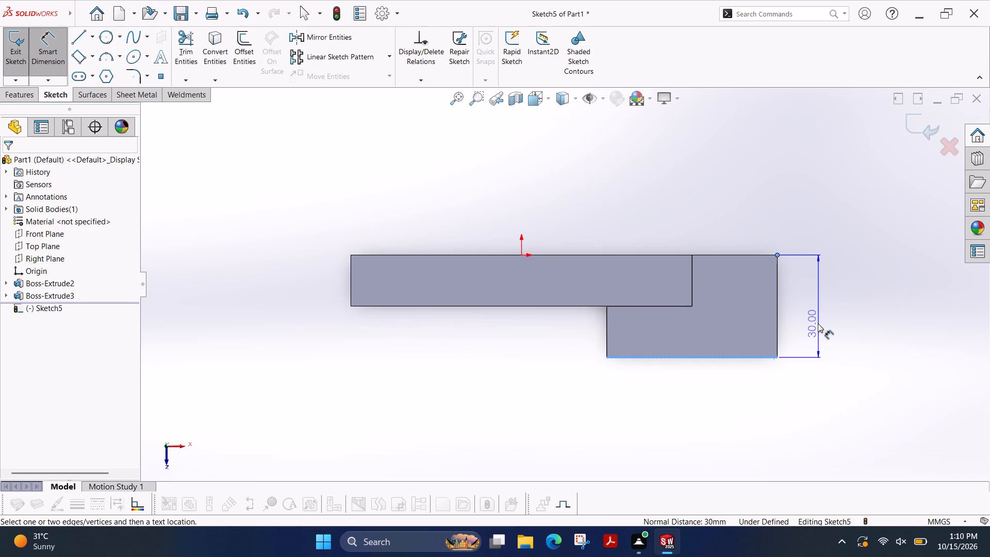
{"action": "key", "text": "Escape"}
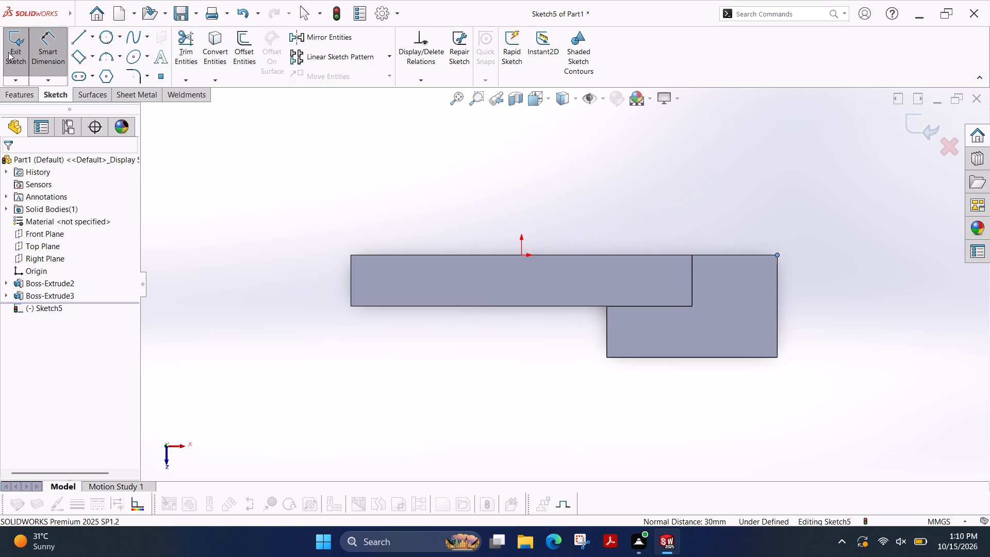
{"action": "left_click", "coordinate": [8, 52]}
Measure the small block's height at its outer end in a temporary sketch on its front face.
{"action": "middle_click_drag", "start_coordinate": [434, 363], "coordinate": [404, 277], "text": "ctrl+shift"}
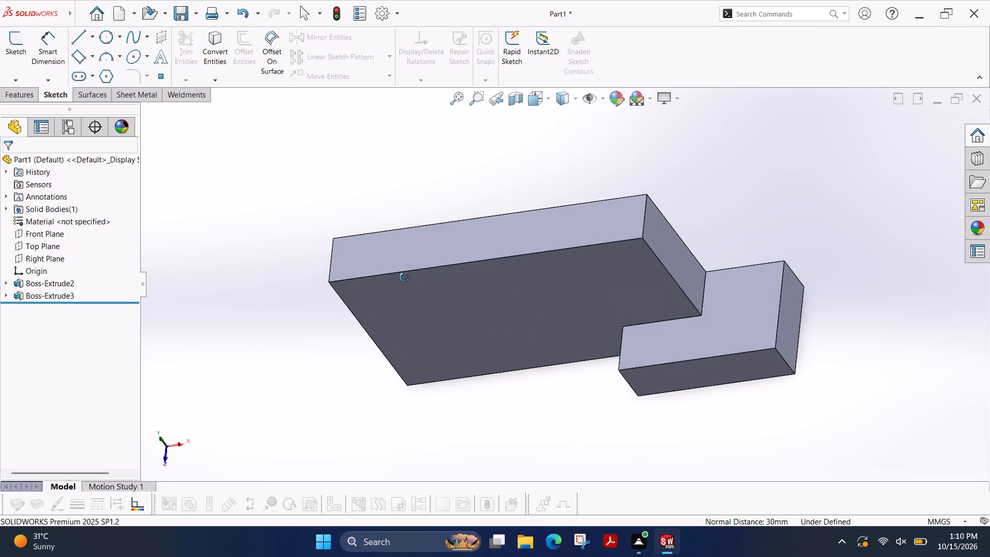
{"action": "middle_click_drag", "start_coordinate": [404, 277], "coordinate": [403, 240], "text": "ctrl+shift"}
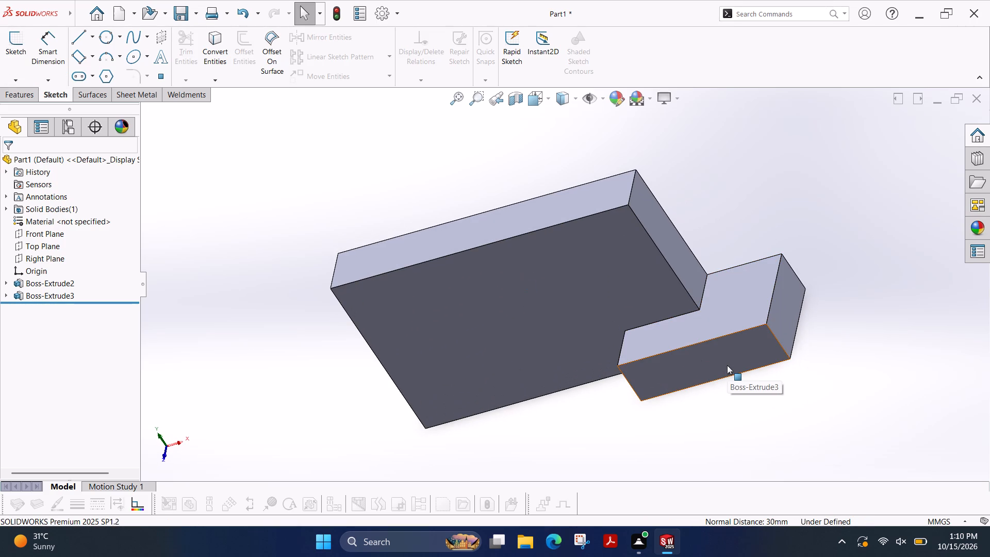
{"action": "left_click", "coordinate": [727, 365]}
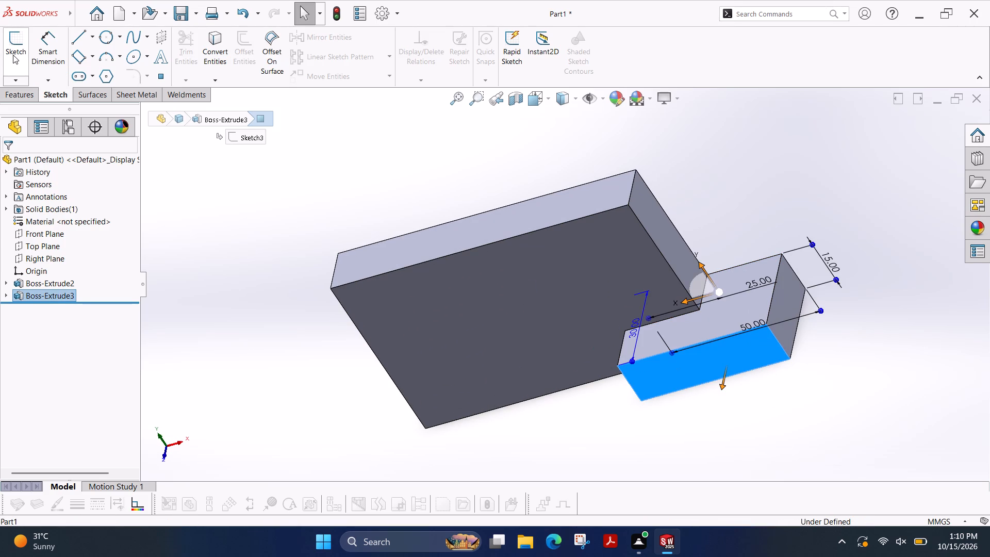
{"action": "left_click", "coordinate": [13, 55]}
{"action": "left_click", "coordinate": [46, 52]}
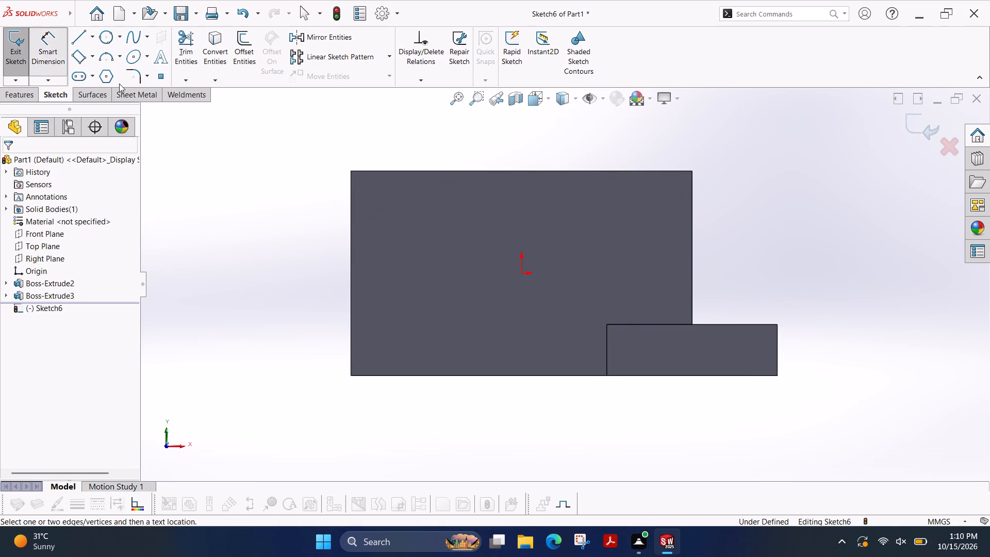
{"action": "left_click", "coordinate": [777, 376]}
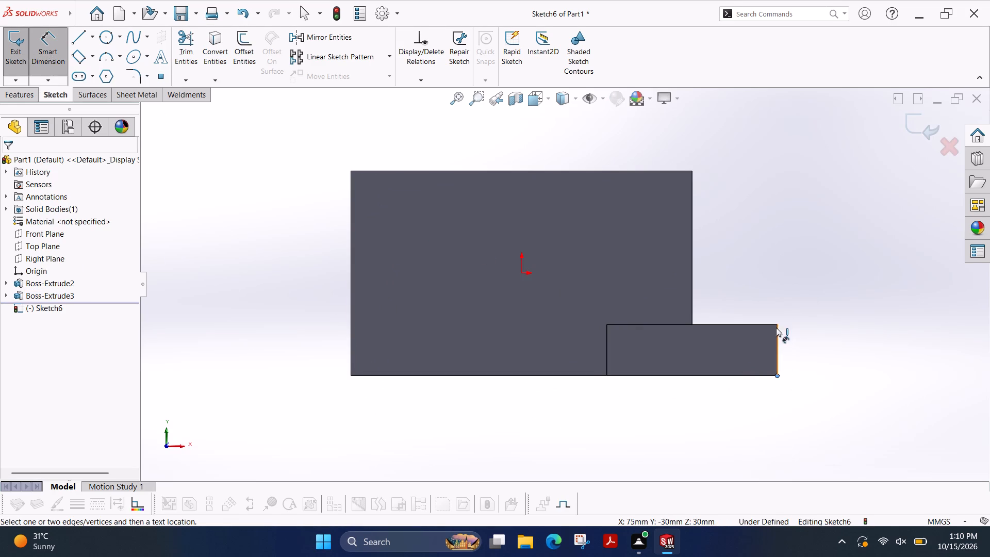
{"action": "left_click", "coordinate": [775, 323]}
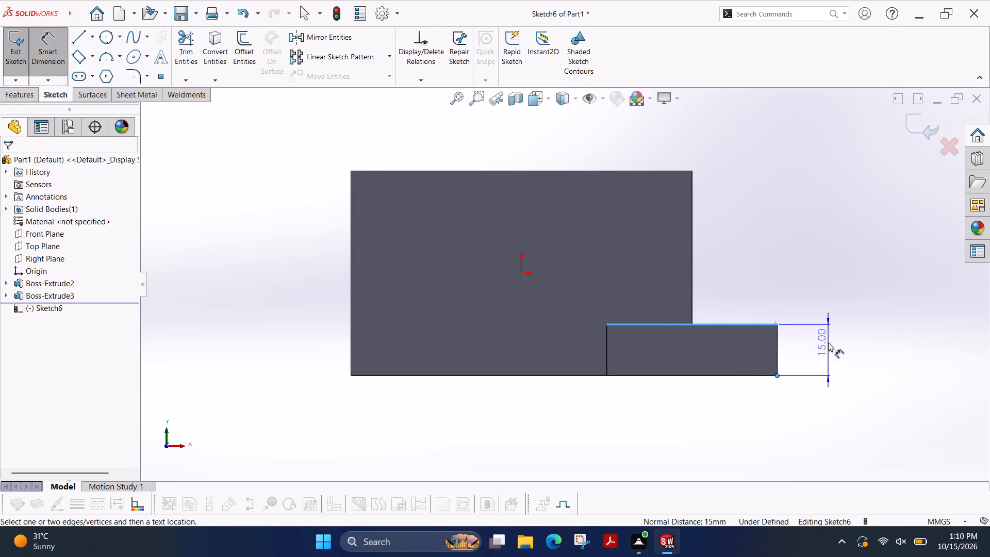
{"action": "key", "text": "Escape"}
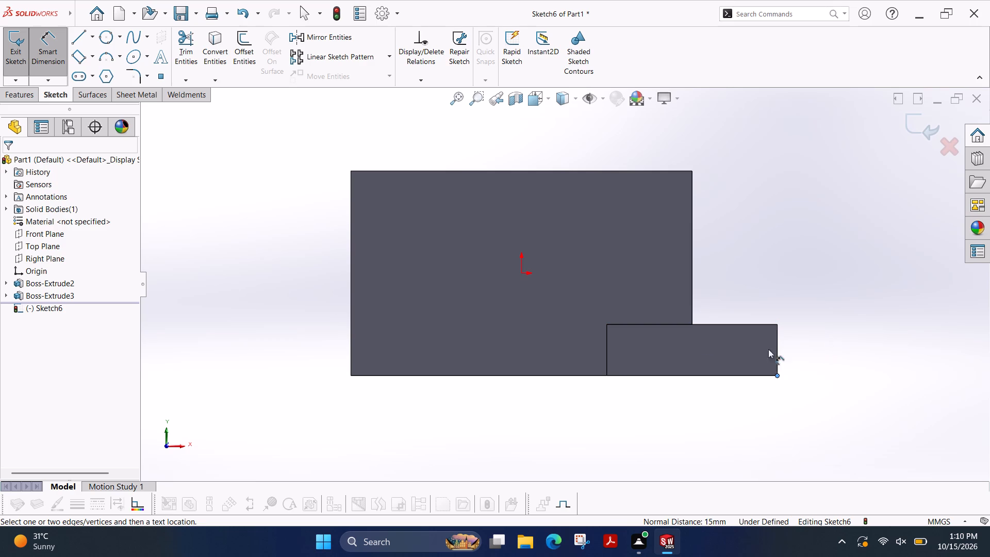
{"action": "left_click", "coordinate": [9, 56]}
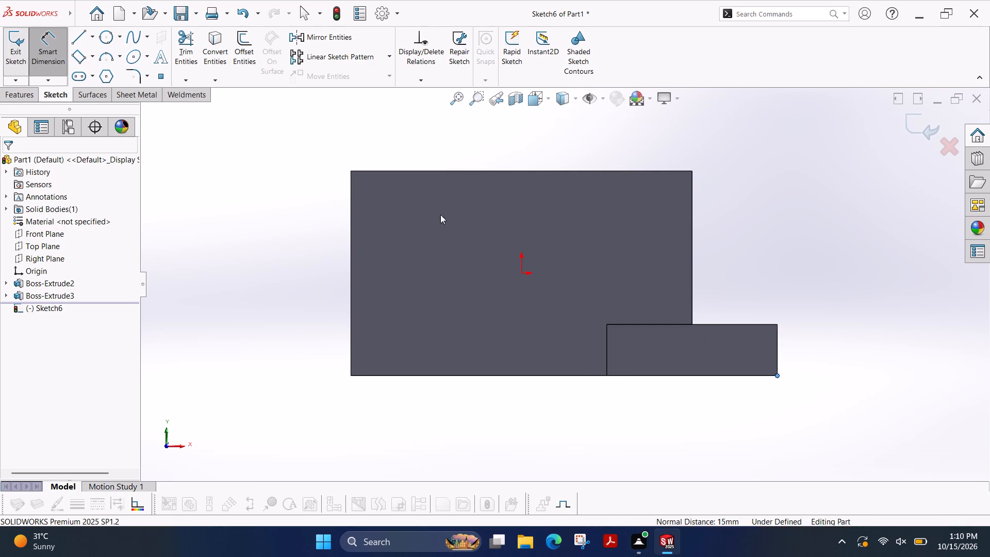
Open a new sketch on the small block's front face.
{"action": "middle_click_drag", "start_coordinate": [669, 201], "coordinate": [650, 225], "text": "ctrl+shift"}
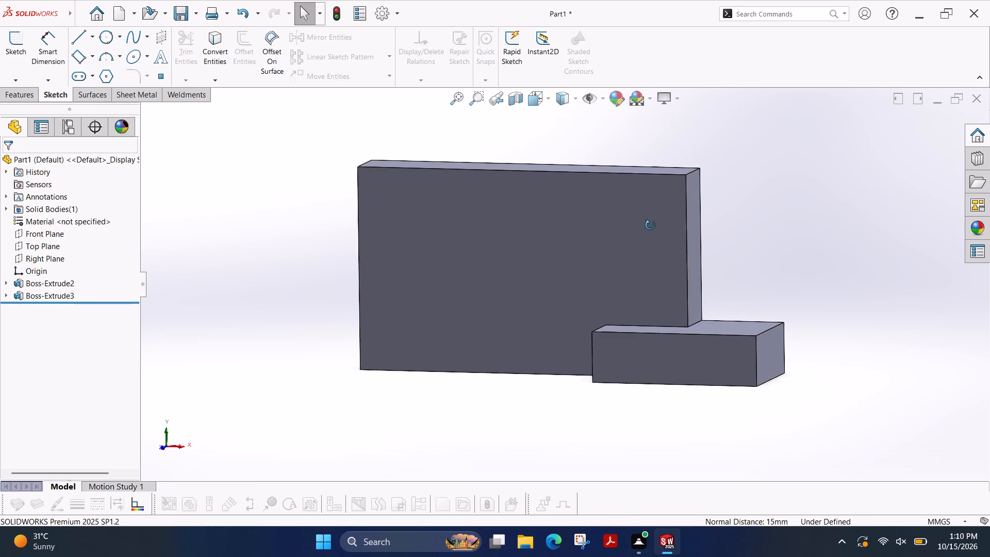
{"action": "middle_click_drag", "start_coordinate": [650, 225], "coordinate": [649, 301], "text": "ctrl+shift"}
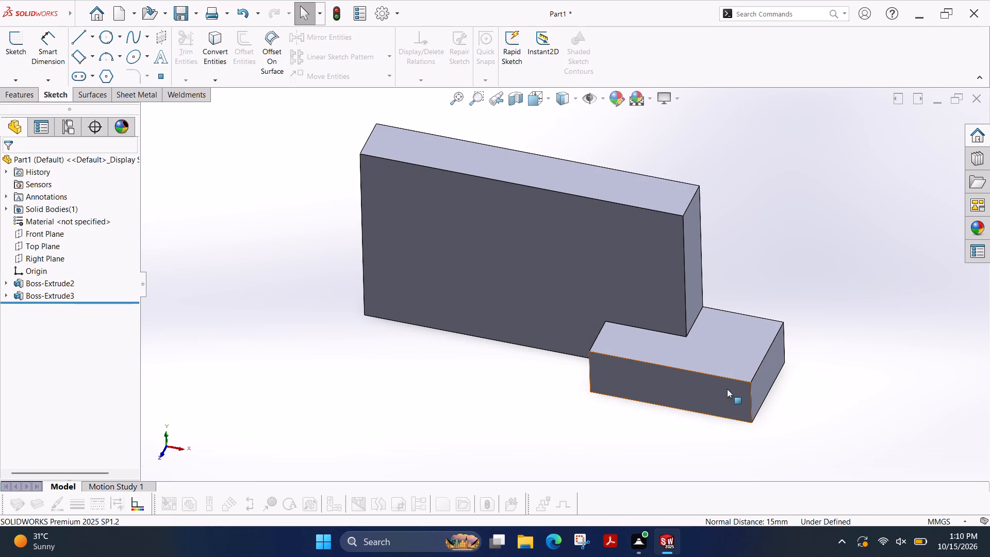
{"action": "left_click", "coordinate": [613, 383]}
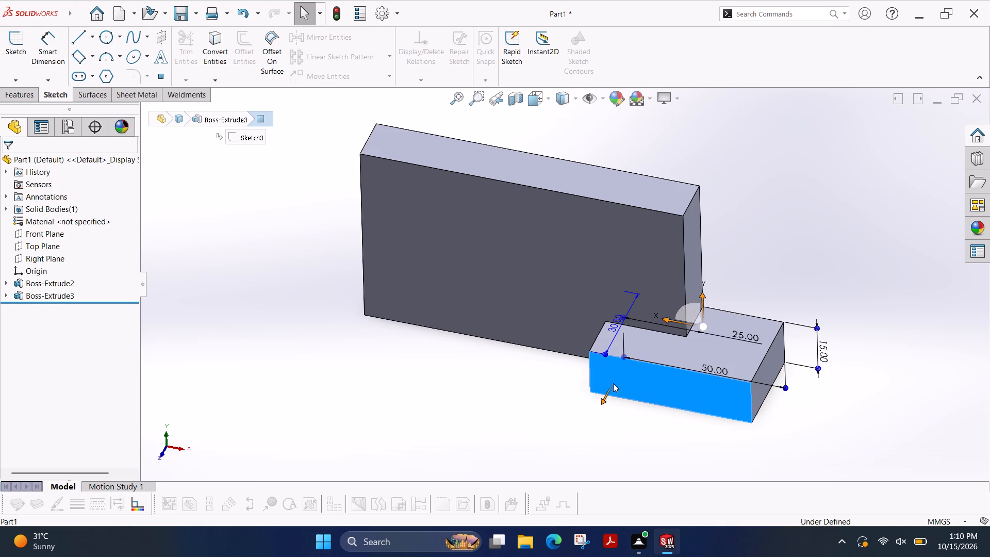
{"action": "left_click", "coordinate": [21, 51]}
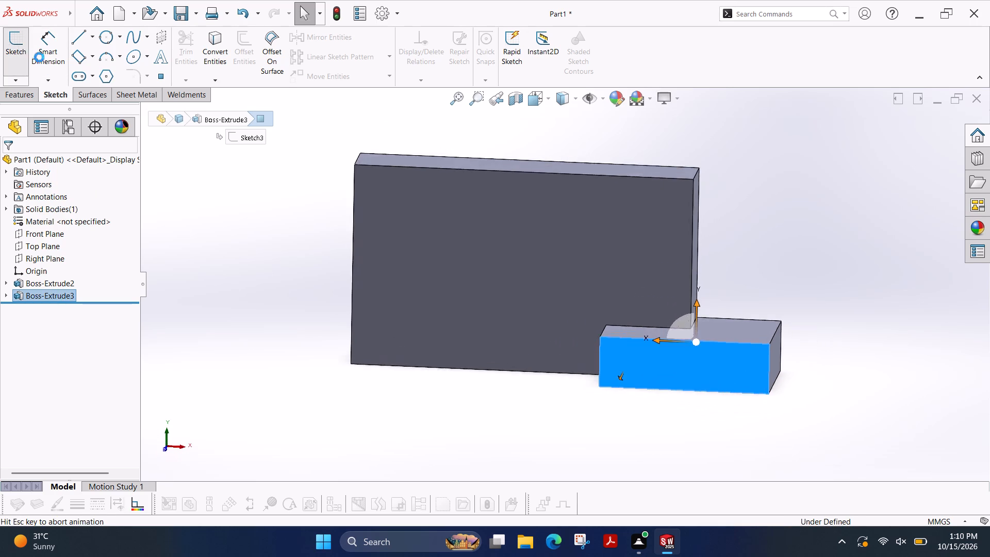
Draw a 3 point corner rectangle about 25 by 15 mm over the inner half of the small block's front face.
{"action": "scroll", "coordinate": [906, 278], "scroll_direction": "down", "scroll_amount": 2}
{"action": "scroll", "coordinate": [748, 286], "scroll_direction": "up", "scroll_amount": 1}
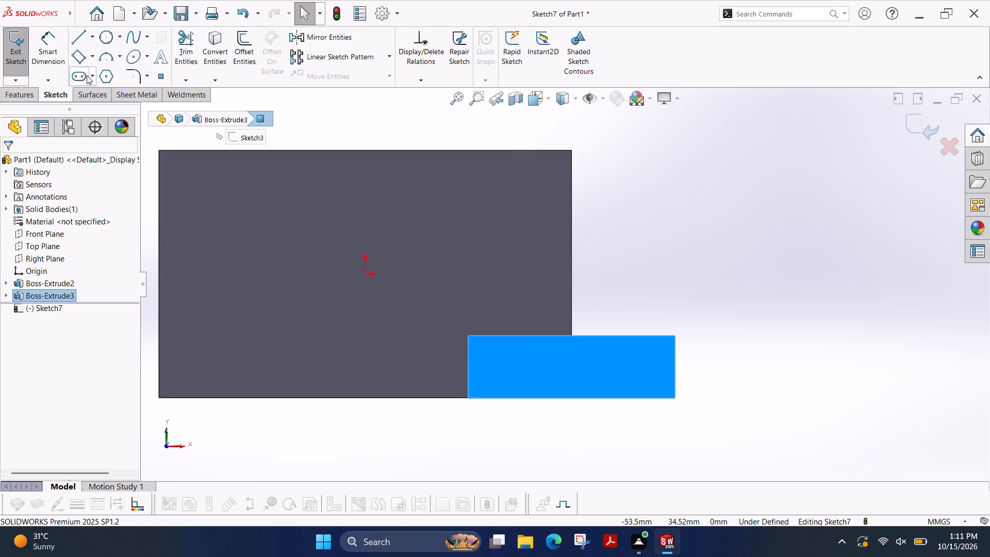
{"action": "left_click", "coordinate": [84, 56]}
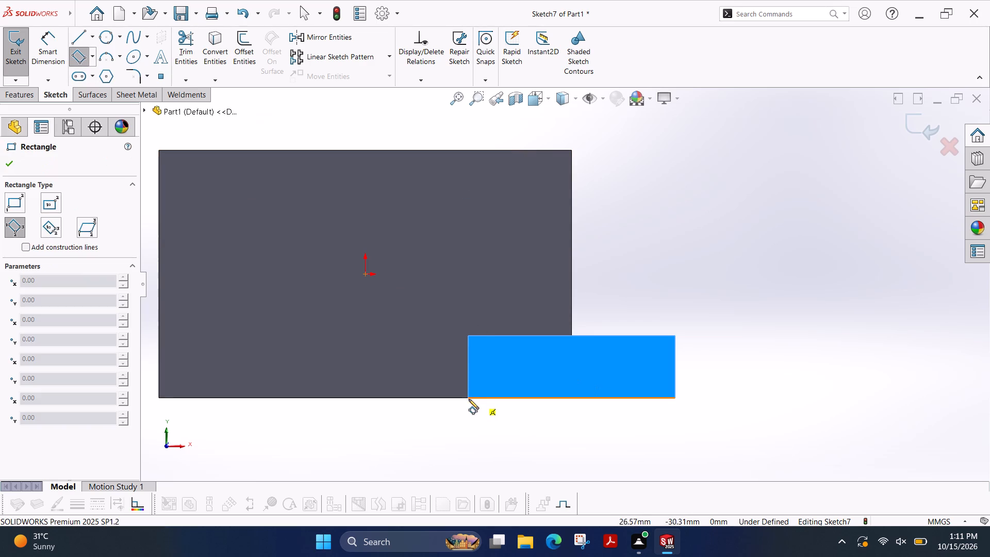
{"action": "left_click", "coordinate": [469, 398]}
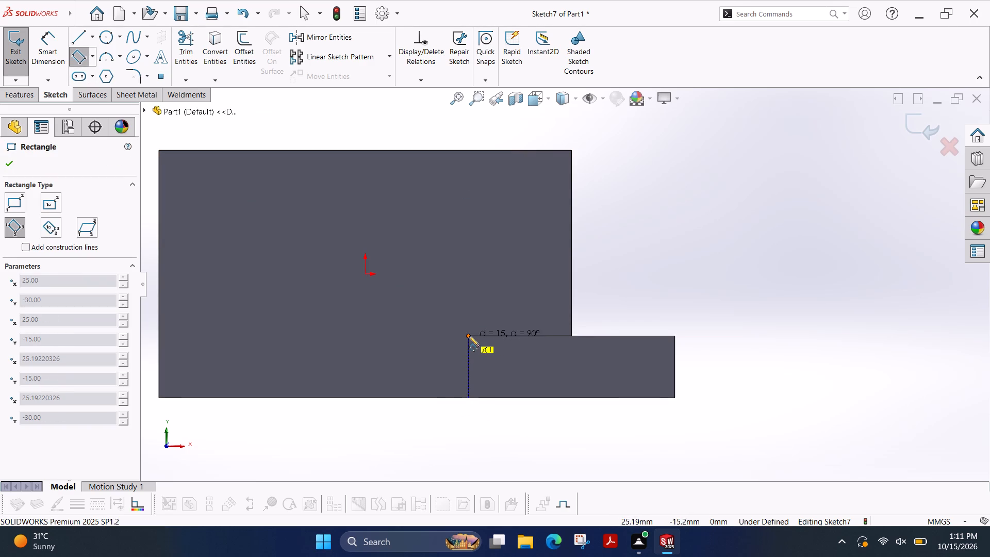
{"action": "left_click", "coordinate": [469, 336]}
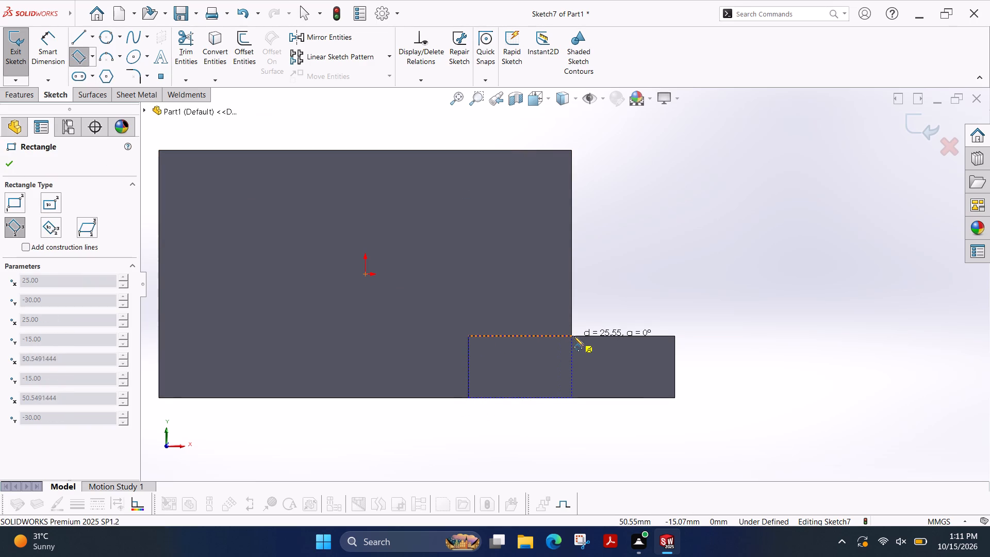
{"action": "left_click", "coordinate": [572, 336]}
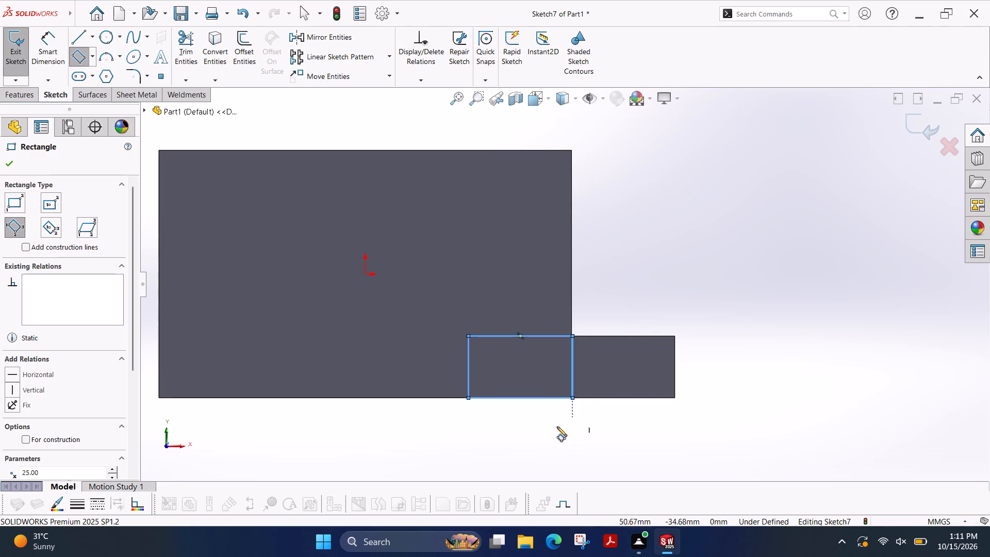
{"action": "left_click", "coordinate": [13, 163]}
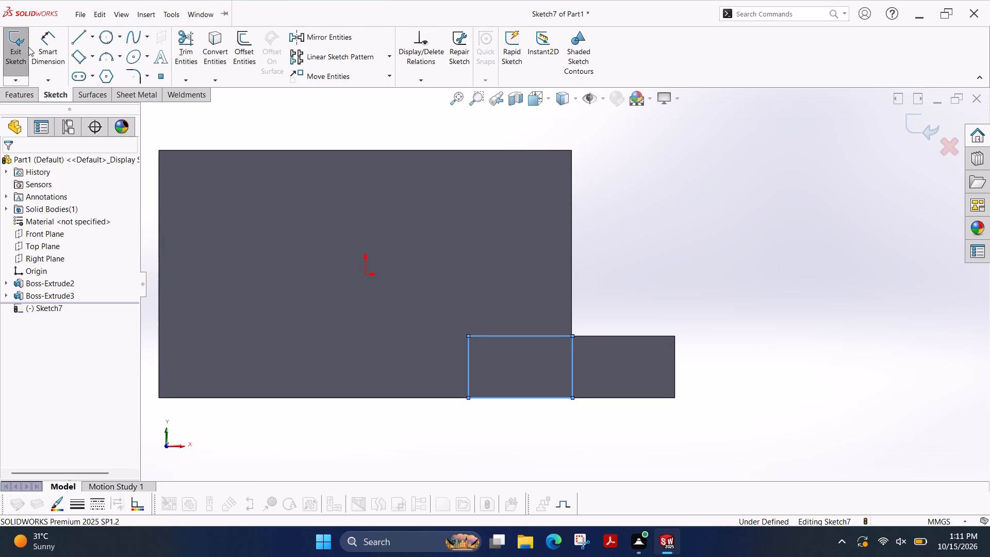
Extrude the rectangle on the small block's front face 38 mm outward as a merged boss.
{"action": "left_click", "coordinate": [25, 90]}
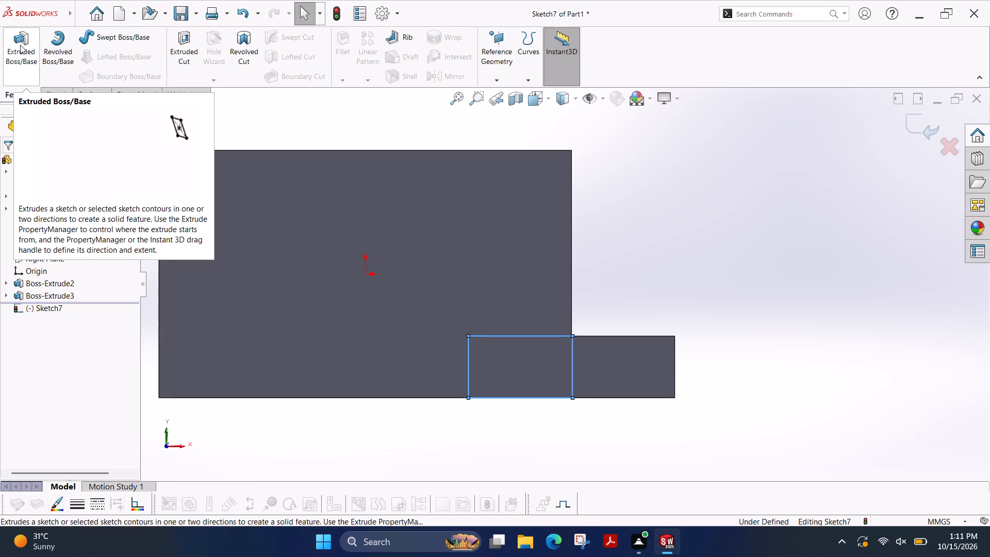
{"action": "left_click", "coordinate": [20, 45]}
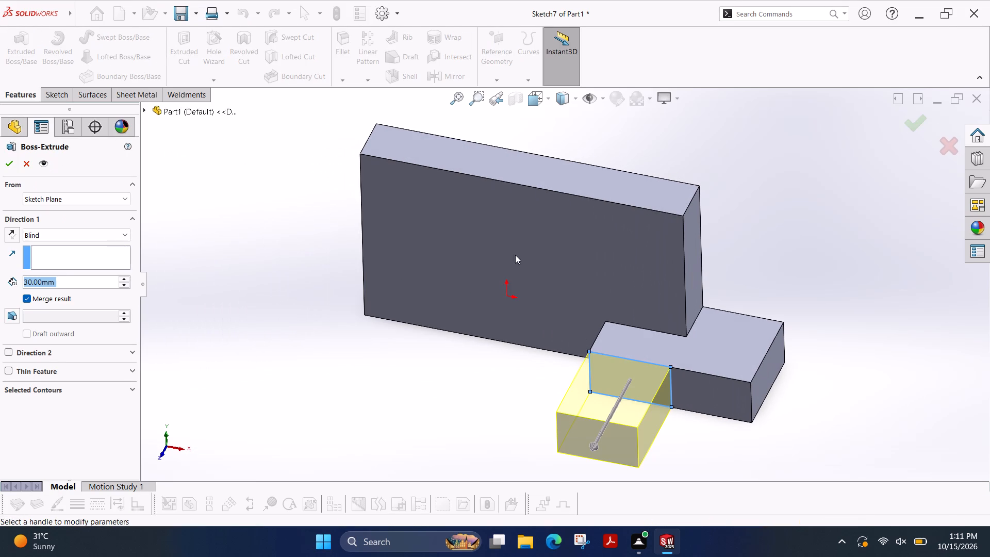
{"action": "double_click", "coordinate": [88, 285]}
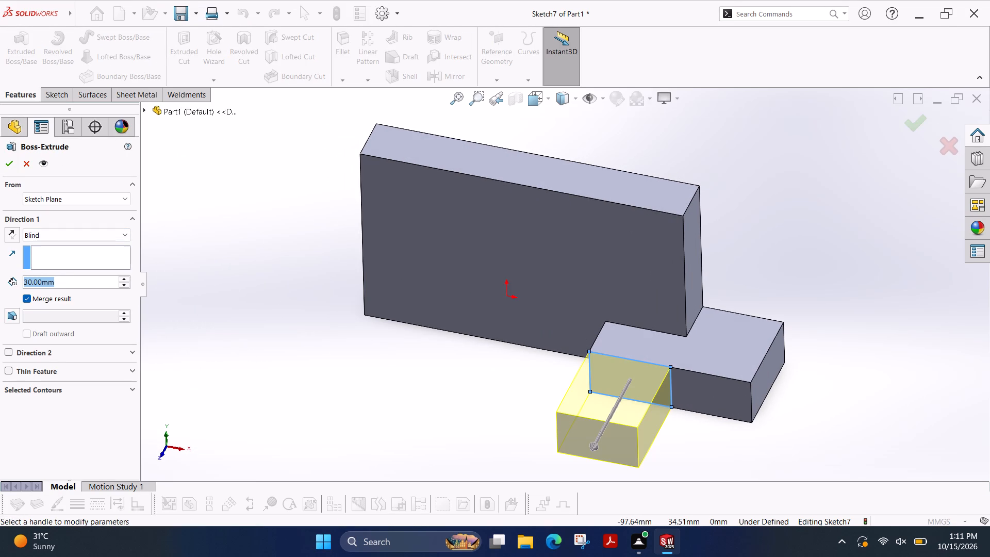
{"action": "type", "text": "38"}
{"action": "key", "text": "Return"}
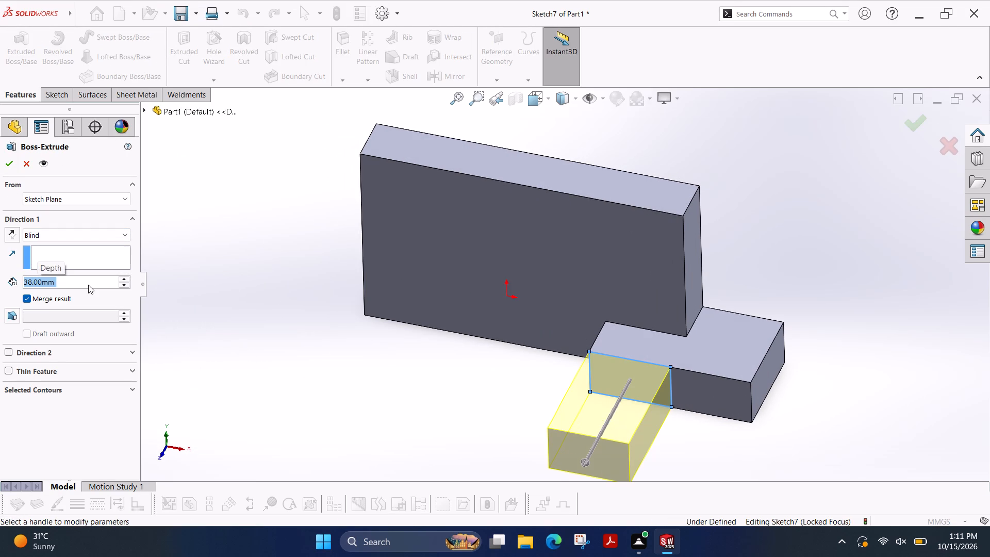
{"action": "scroll", "coordinate": [473, 407], "scroll_direction": "up", "scroll_amount": 2}
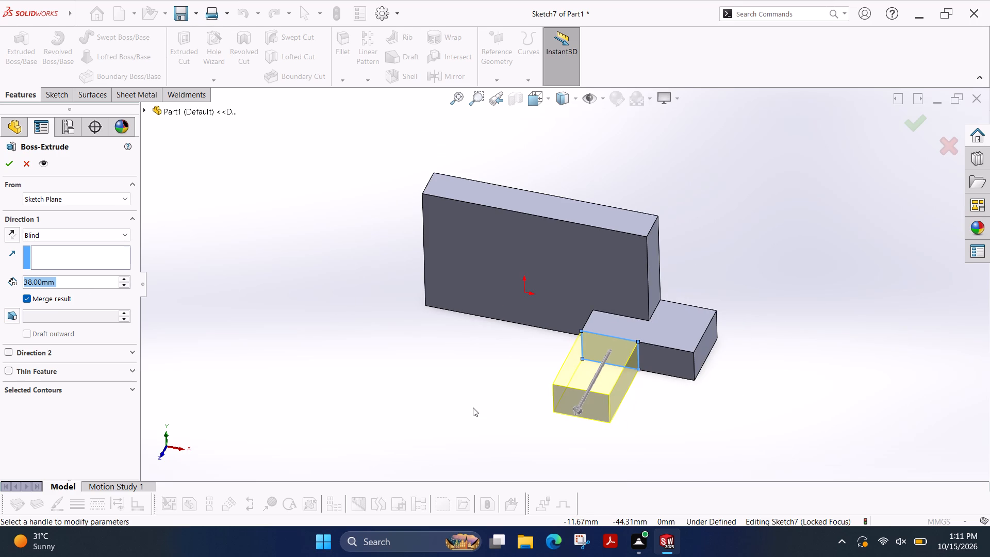
{"action": "left_click", "coordinate": [7, 165]}
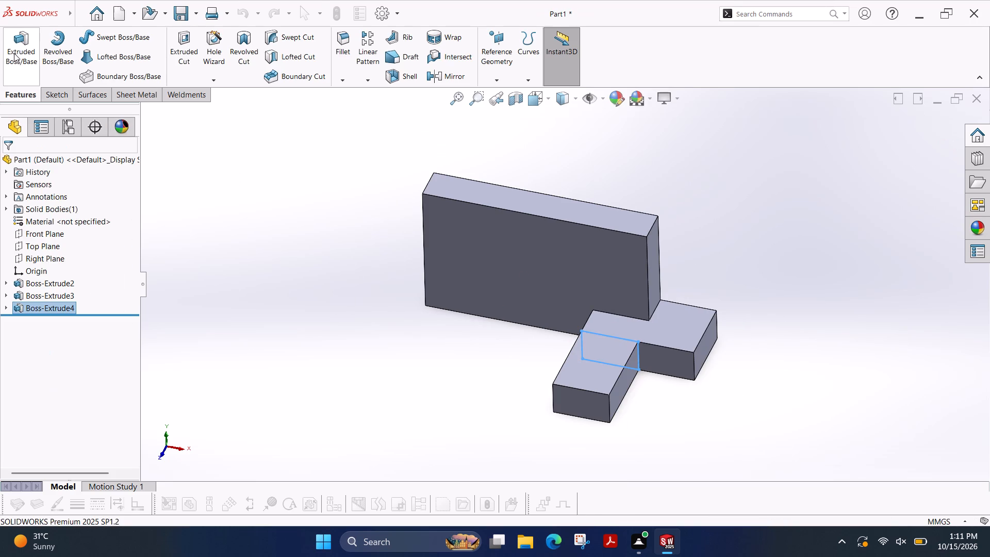
On the bosses' shared upper face, sketch a 3 point corner rectangle about 25 by 12 mm across the front arm's outer end.
{"action": "left_click", "coordinate": [62, 96]}
{"action": "left_click", "coordinate": [591, 371]}
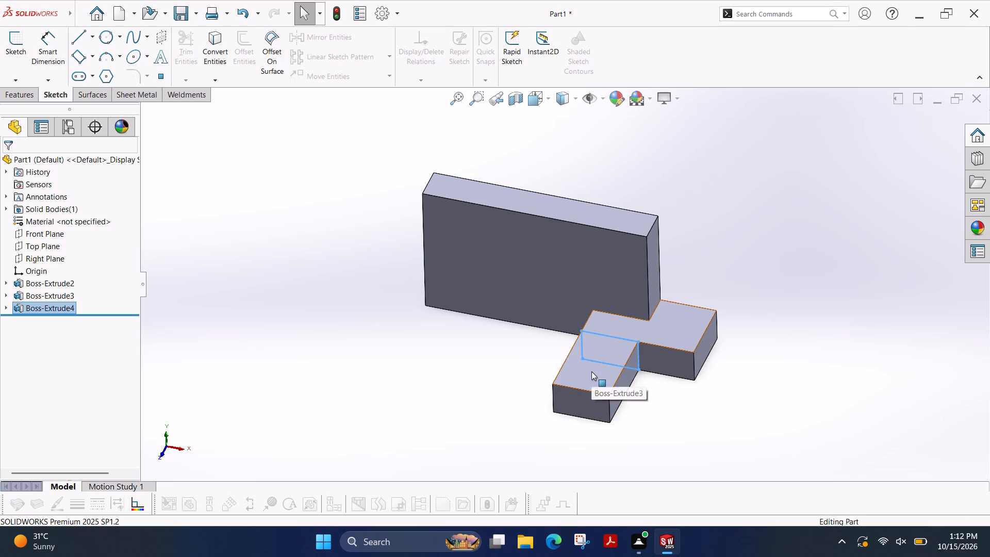
{"action": "left_click", "coordinate": [22, 56]}
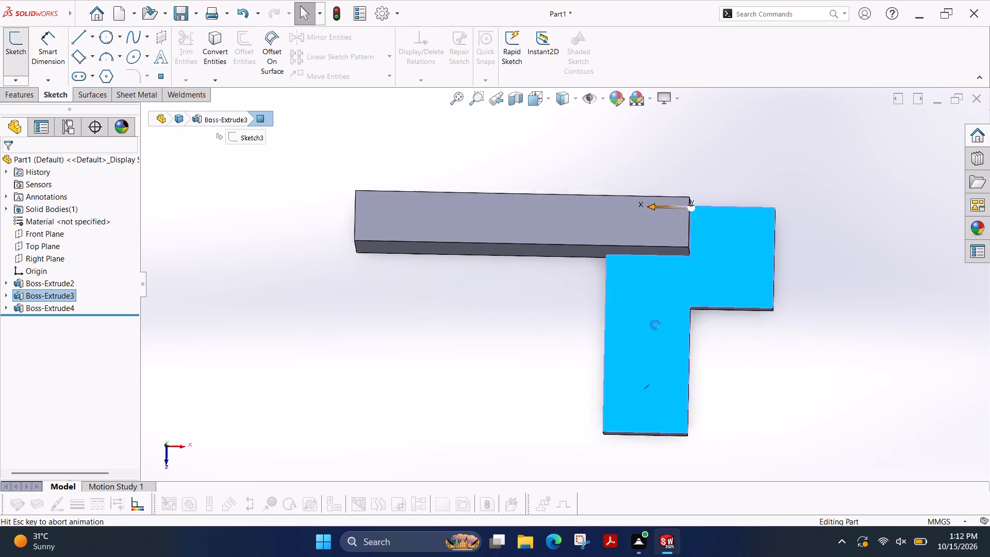
{"action": "left_click", "coordinate": [80, 58]}
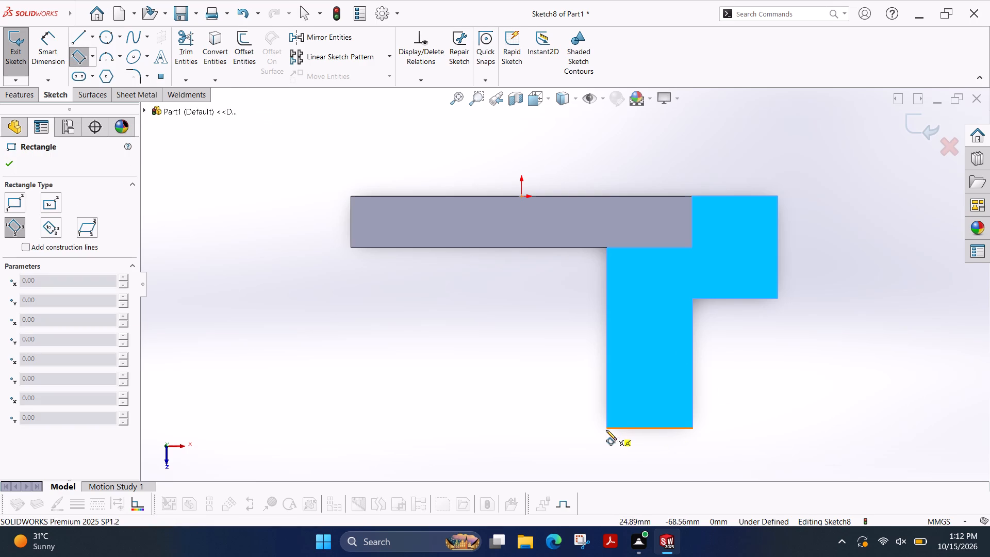
{"action": "left_click", "coordinate": [606, 429]}
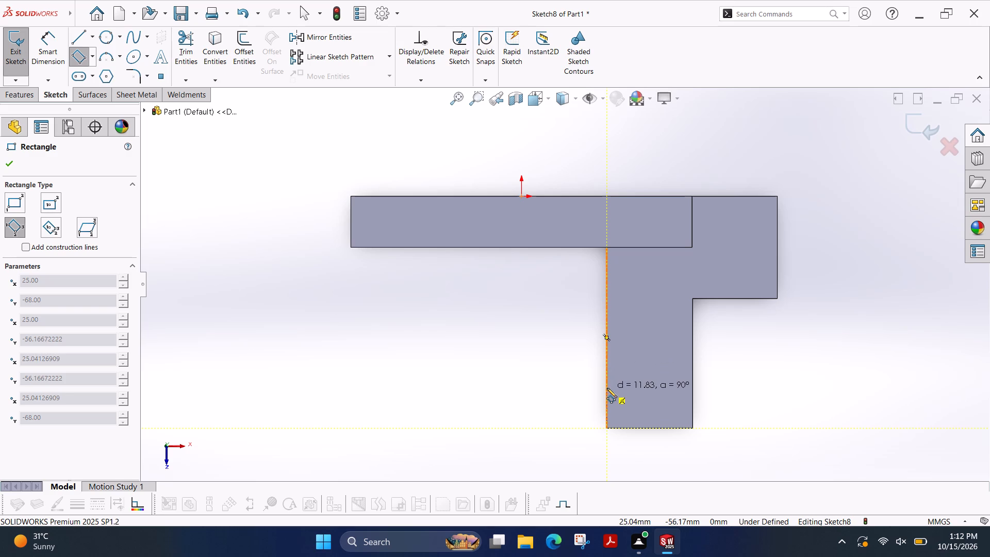
{"action": "left_click", "coordinate": [607, 388]}
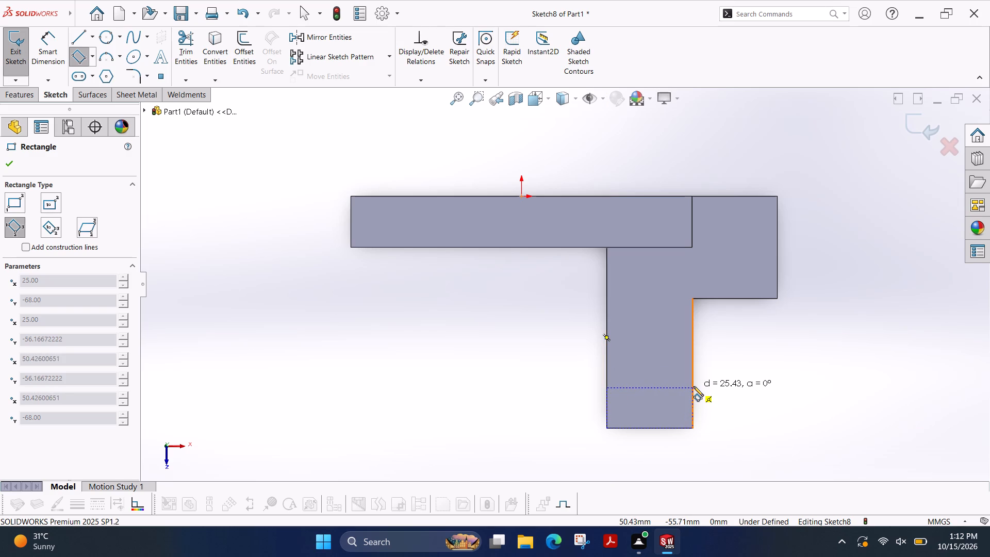
{"action": "left_click", "coordinate": [692, 388]}
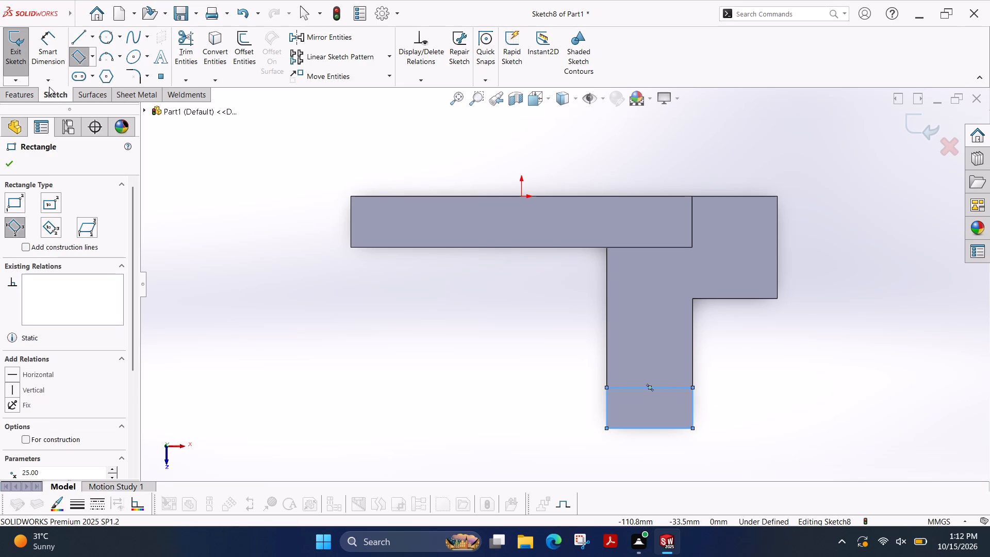
Dimension the rectangle's side along the arm to 15 mm and close the sketch.
{"action": "left_click", "coordinate": [58, 44]}
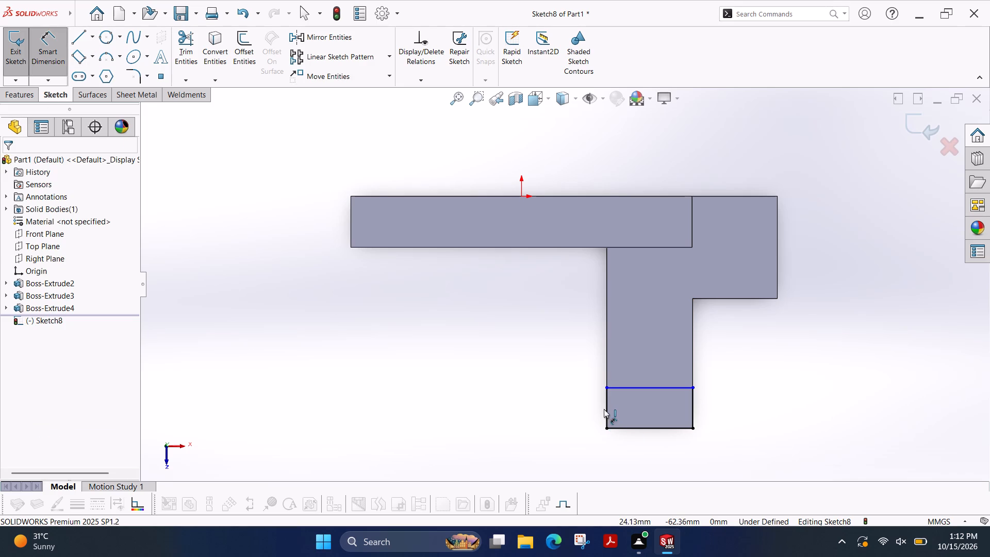
{"action": "left_click", "coordinate": [606, 408]}
{"action": "left_click", "coordinate": [544, 412]}
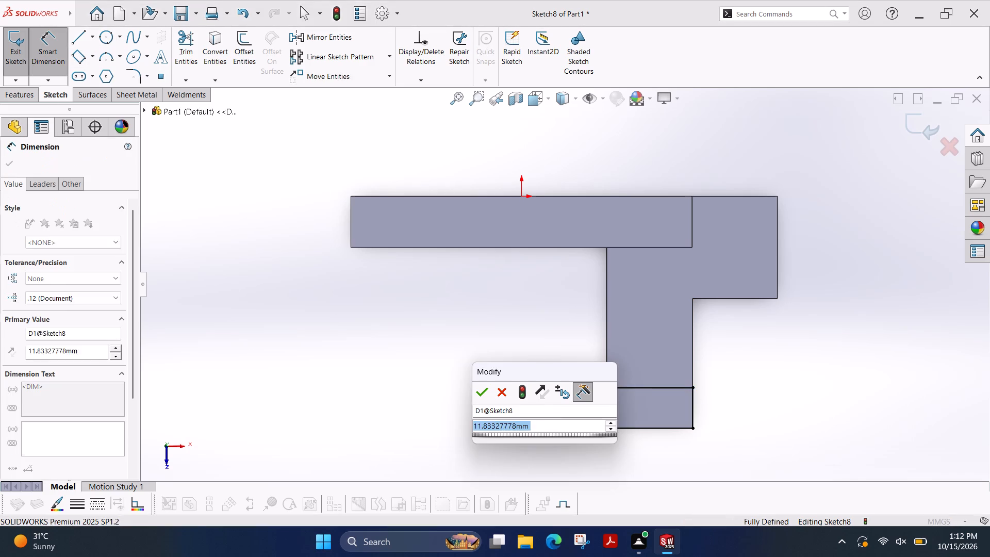
{"action": "type", "text": "15"}
{"action": "key", "text": "Return"}
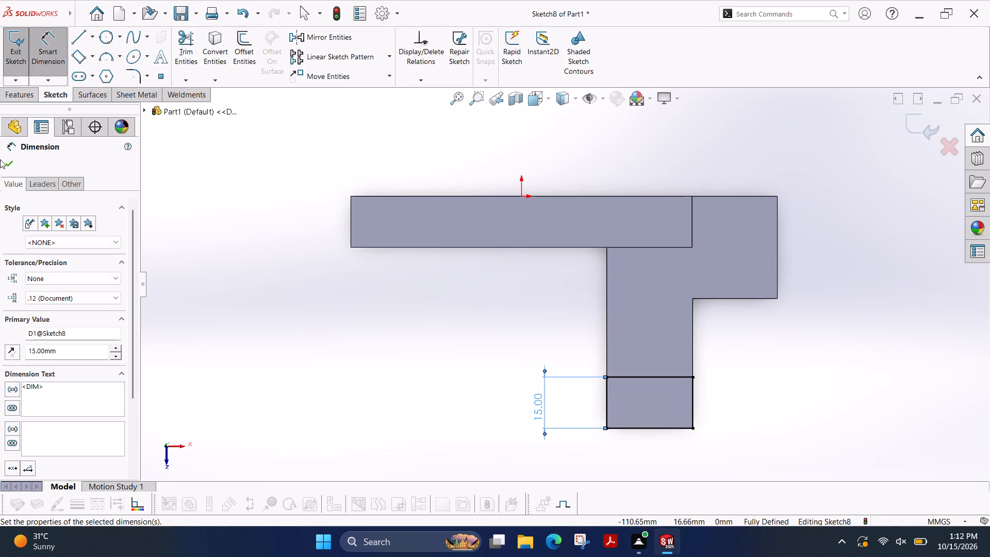
{"action": "left_click", "coordinate": [5, 163]}
{"action": "left_click", "coordinate": [18, 63]}
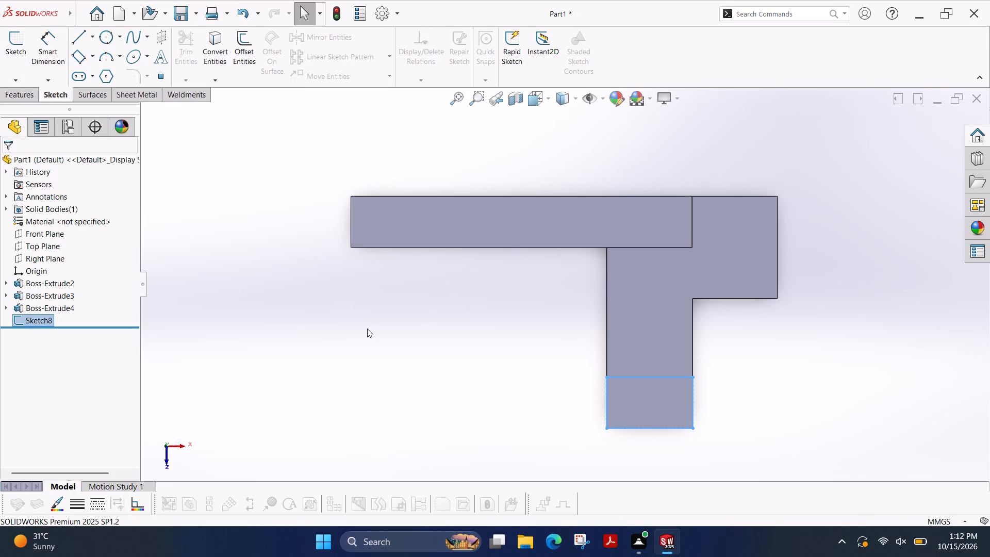
Extrude the 25 by 15 mm rectangle 45 mm upward from the arm's end as a merged boss.
{"action": "middle_click_drag", "start_coordinate": [451, 336], "coordinate": [421, 241], "text": "ctrl+shift"}
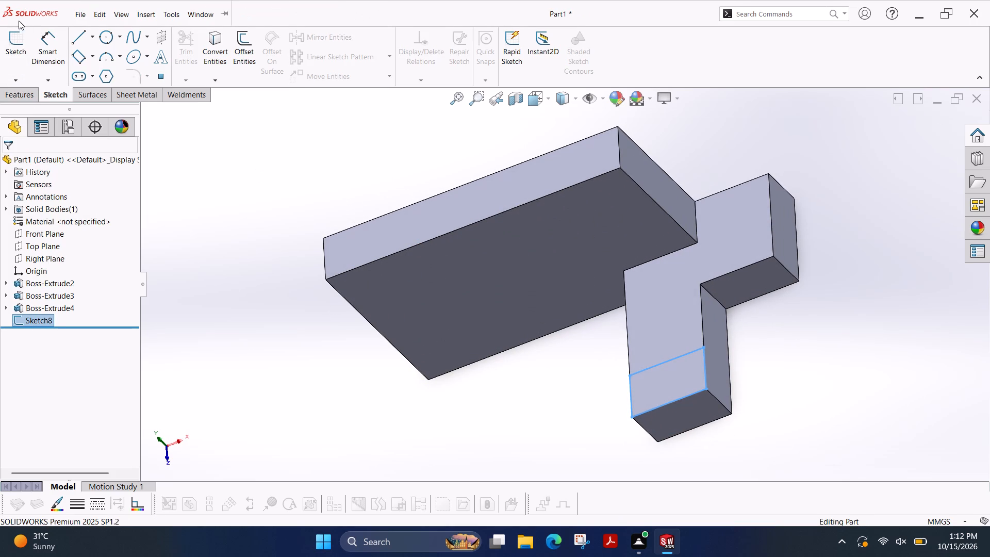
{"action": "left_click", "coordinate": [28, 96]}
{"action": "left_click", "coordinate": [13, 54]}
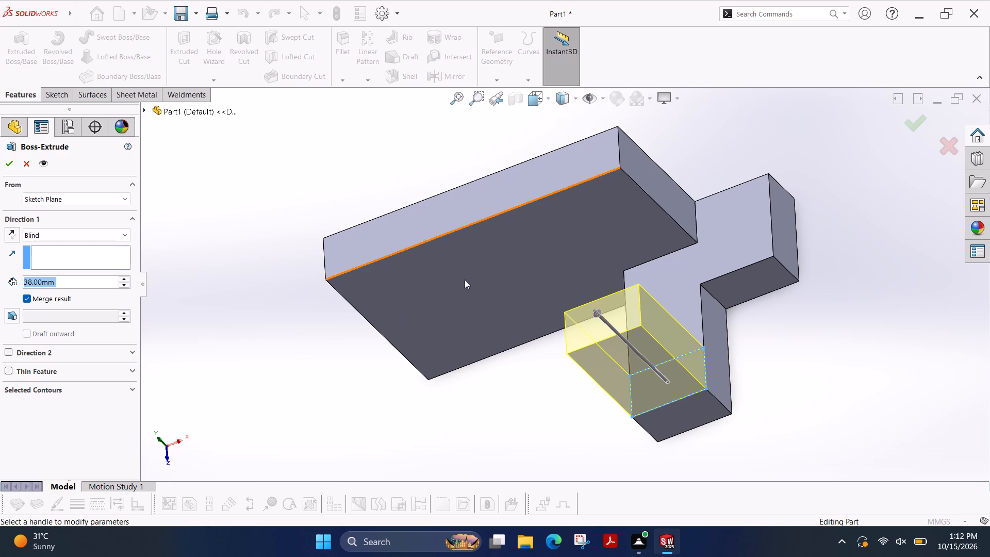
{"action": "left_click", "coordinate": [124, 279]}
{"action": "left_click", "coordinate": [125, 286]}
{"action": "middle_click_drag", "start_coordinate": [388, 361], "coordinate": [318, 247], "text": "ctrl+shift"}
{"action": "middle_click_drag", "start_coordinate": [678, 260], "coordinate": [650, 395], "text": "ctrl+shift"}
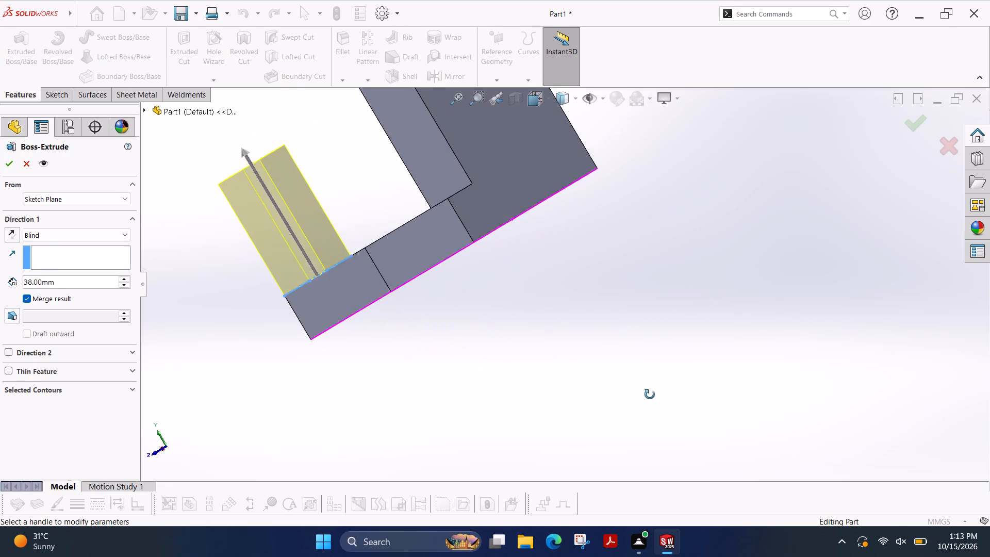
{"action": "middle_click_drag", "start_coordinate": [650, 395], "coordinate": [646, 396], "text": "ctrl+shift"}
{"action": "middle_click_drag", "start_coordinate": [535, 241], "coordinate": [568, 255]}
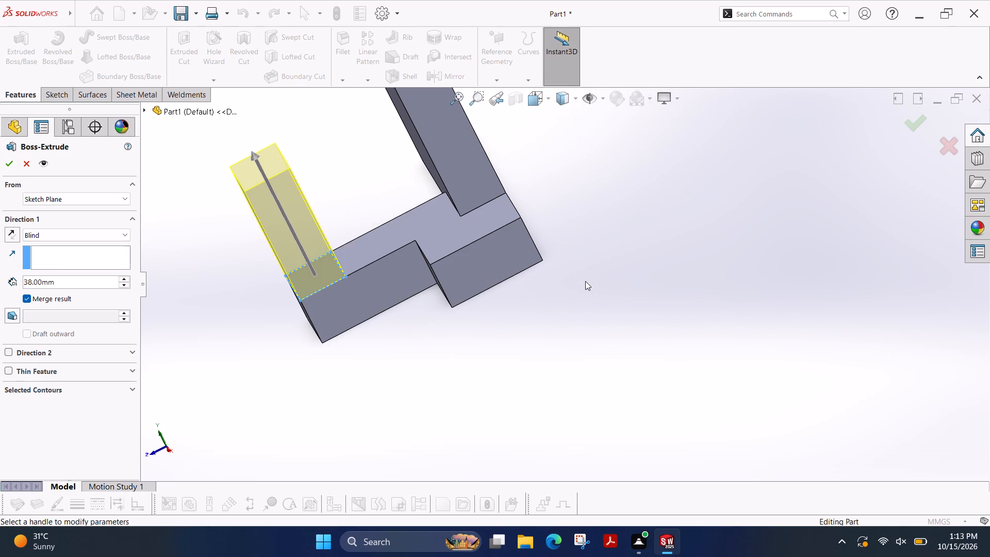
{"action": "double_click", "coordinate": [78, 282]}
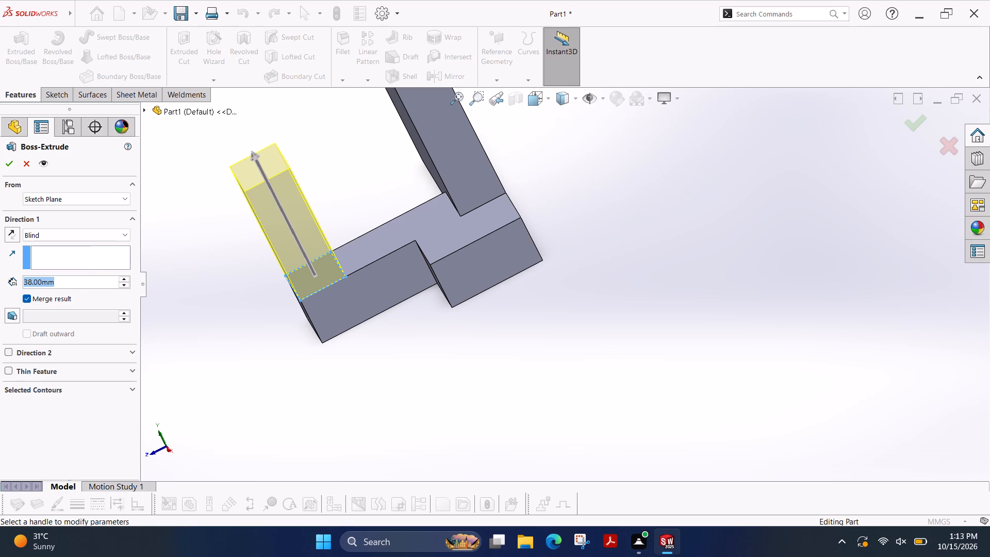
{"action": "type", "text": "45"}
{"action": "key", "text": "Return"}
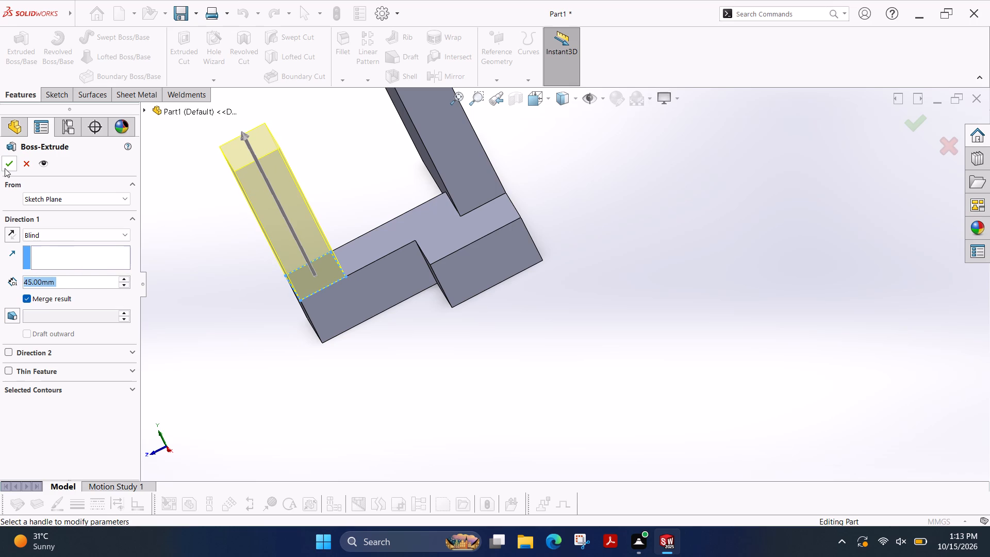
{"action": "left_click", "coordinate": [8, 169]}
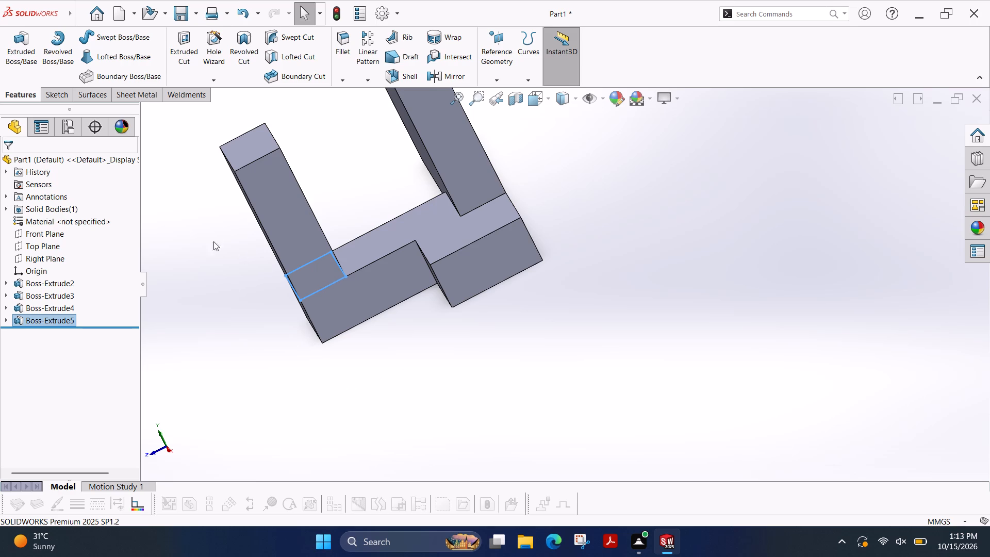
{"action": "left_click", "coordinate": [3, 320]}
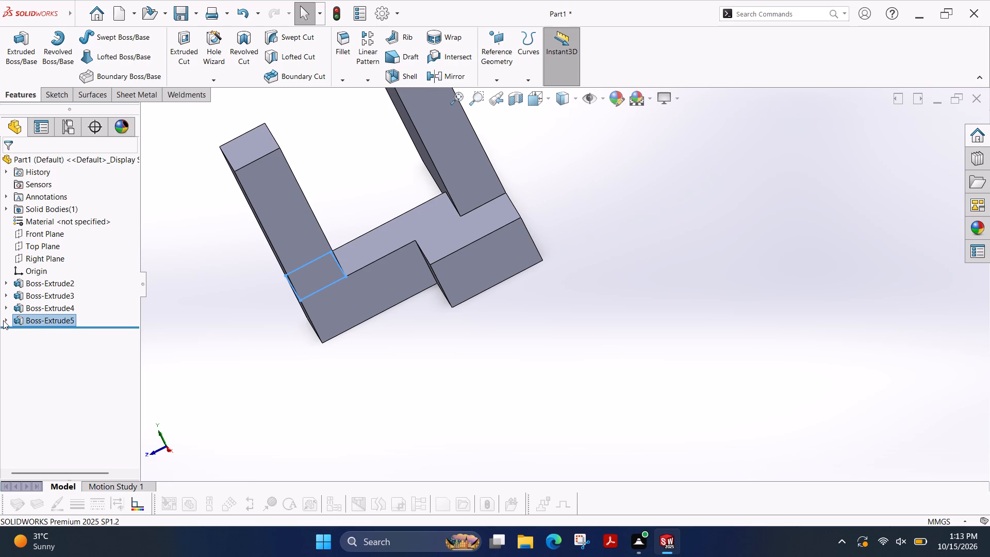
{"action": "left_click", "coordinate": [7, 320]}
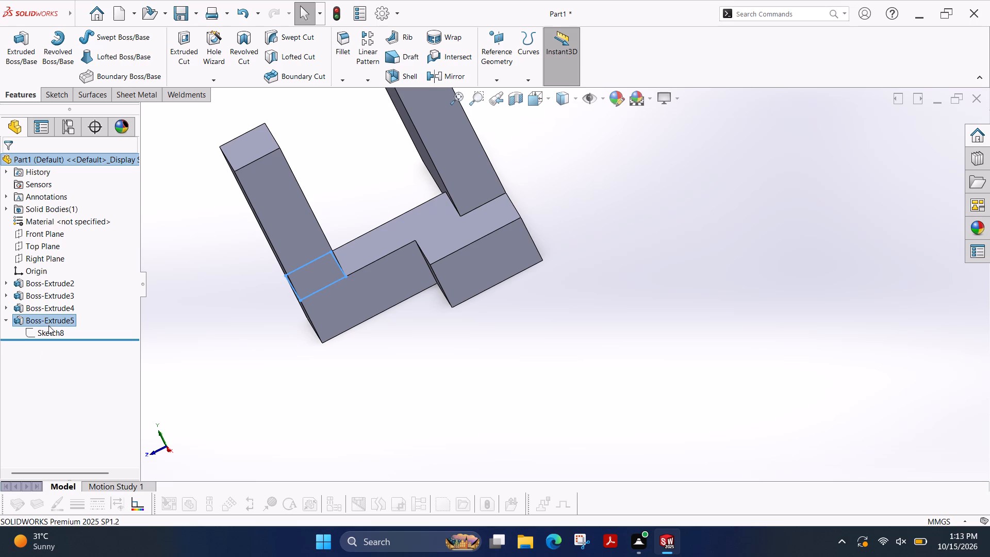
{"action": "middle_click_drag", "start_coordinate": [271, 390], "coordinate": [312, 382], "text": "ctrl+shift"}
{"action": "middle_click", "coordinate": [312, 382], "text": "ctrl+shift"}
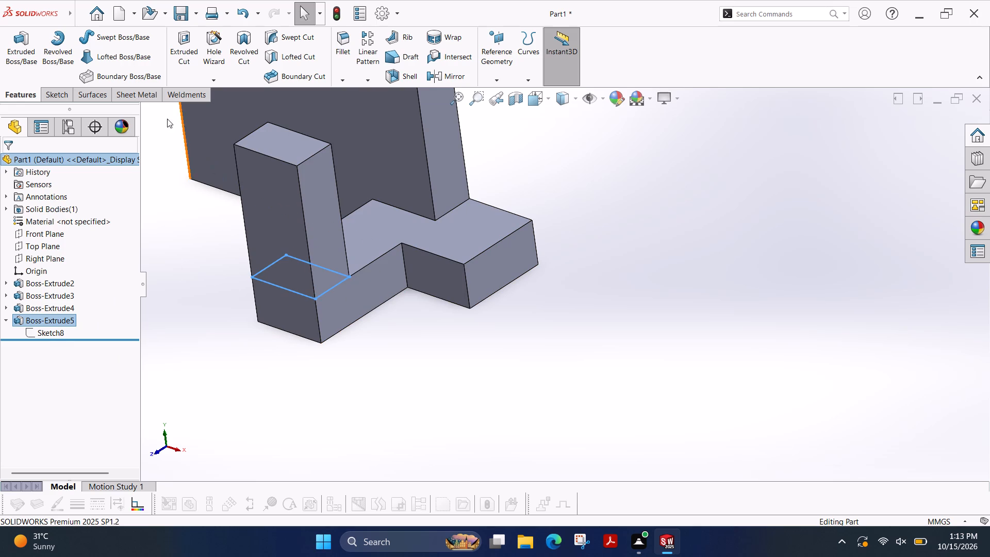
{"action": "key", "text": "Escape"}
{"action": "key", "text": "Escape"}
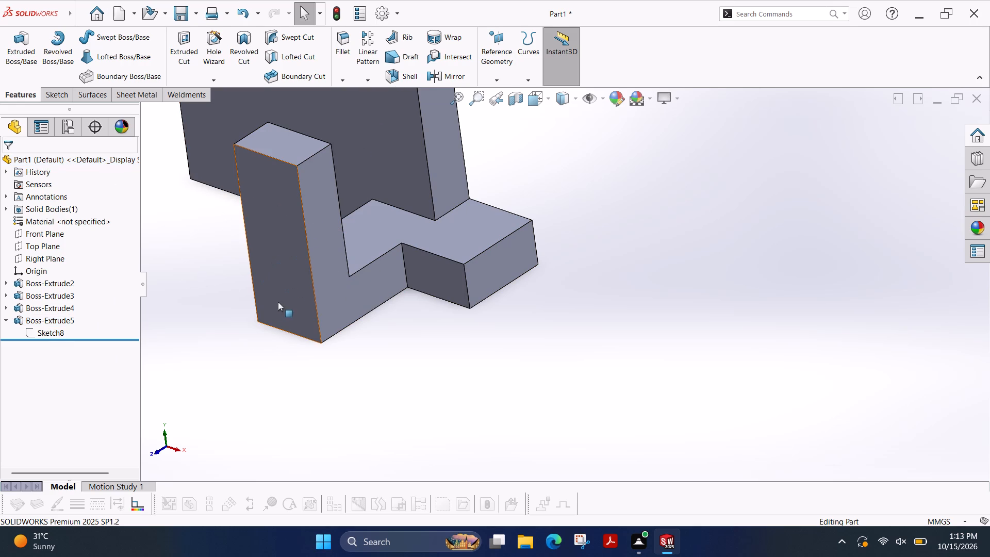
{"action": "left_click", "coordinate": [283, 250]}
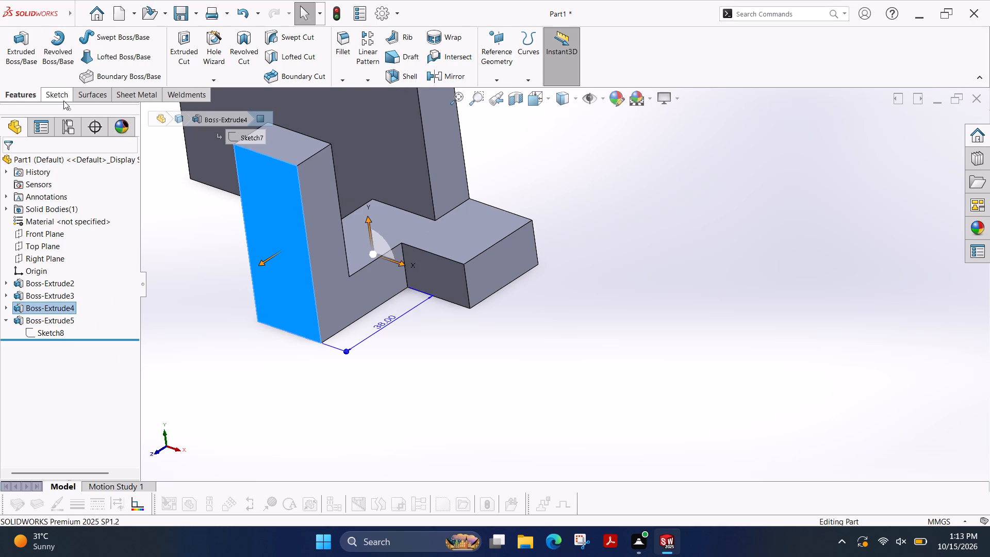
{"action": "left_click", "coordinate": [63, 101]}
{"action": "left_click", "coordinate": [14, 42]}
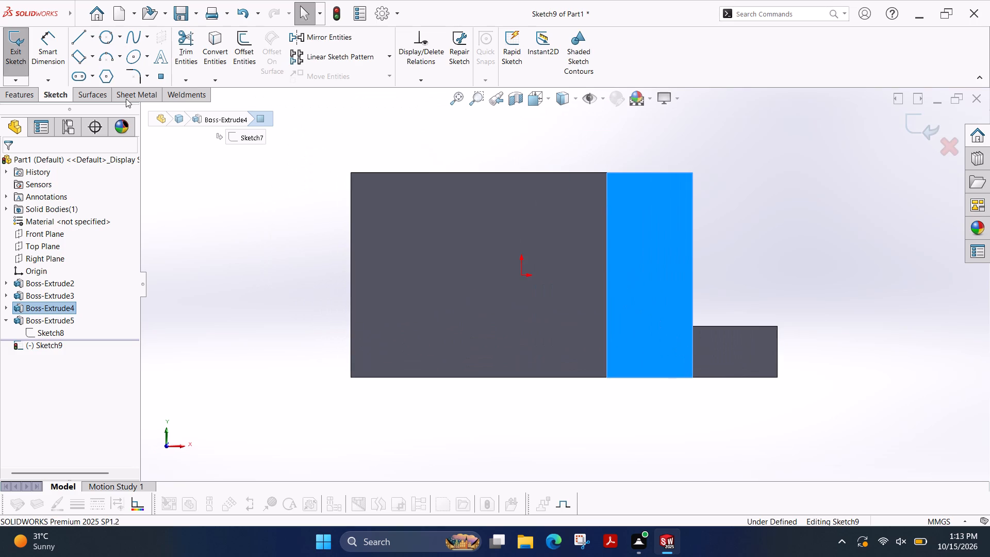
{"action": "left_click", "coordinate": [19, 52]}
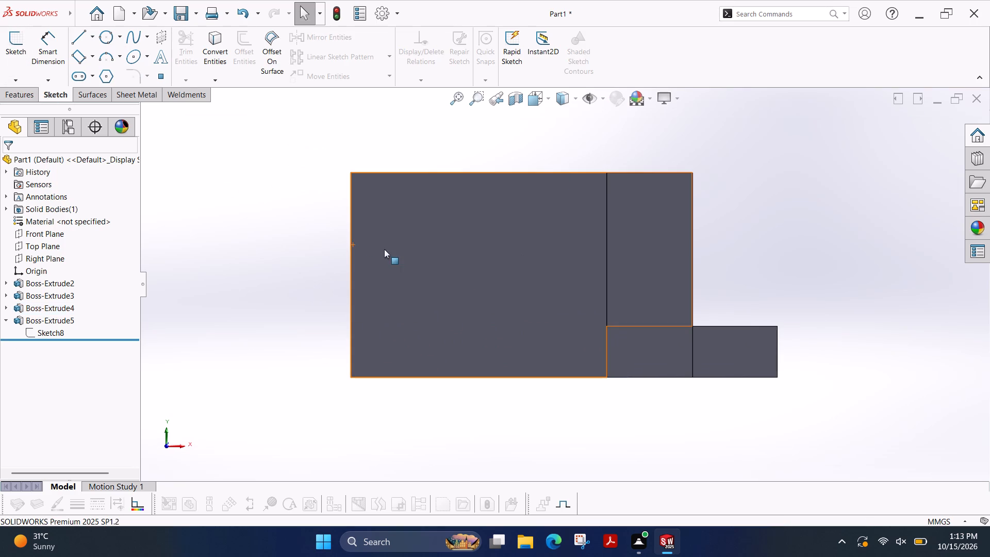
Open a new sketch on the L-shaped side face of the arm and upright, on the side beside the large block's front face.
{"action": "middle_click_drag", "start_coordinate": [467, 280], "coordinate": [515, 334], "text": "ctrl+shift"}
{"action": "middle_click", "coordinate": [515, 334], "text": "ctrl+shift"}
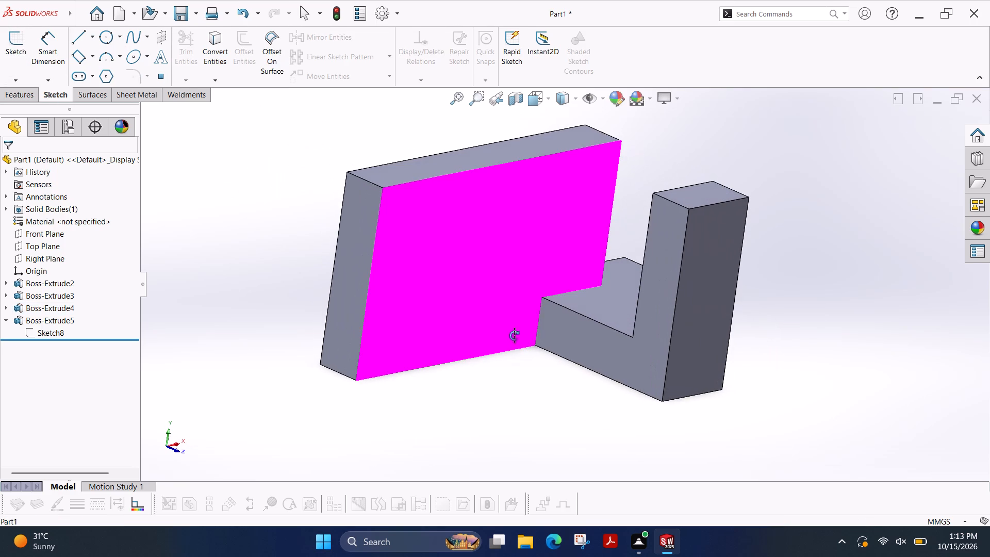
{"action": "key", "text": "Escape"}
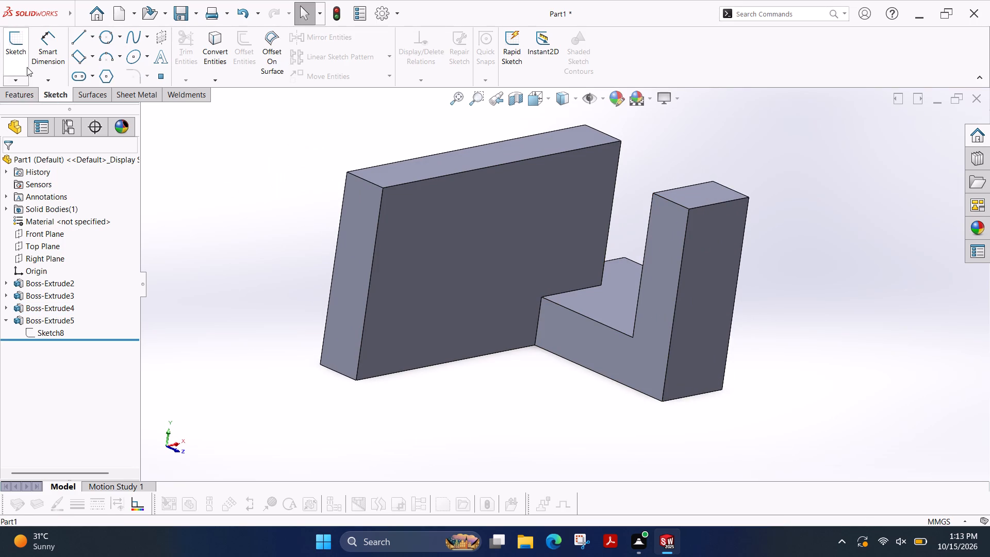
{"action": "left_click", "coordinate": [27, 65]}
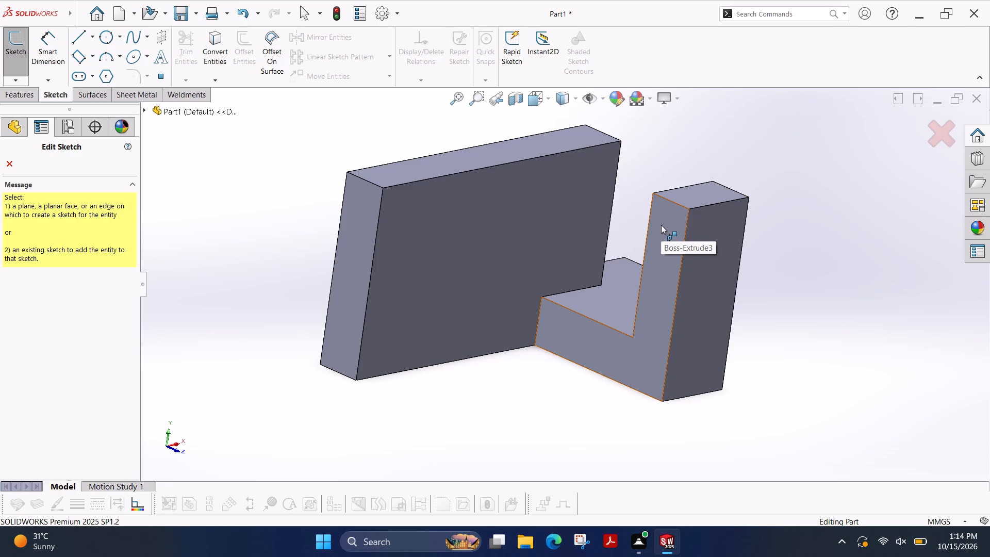
{"action": "left_click", "coordinate": [661, 225]}
{"action": "scroll", "coordinate": [780, 170], "scroll_direction": "down", "scroll_amount": 2}
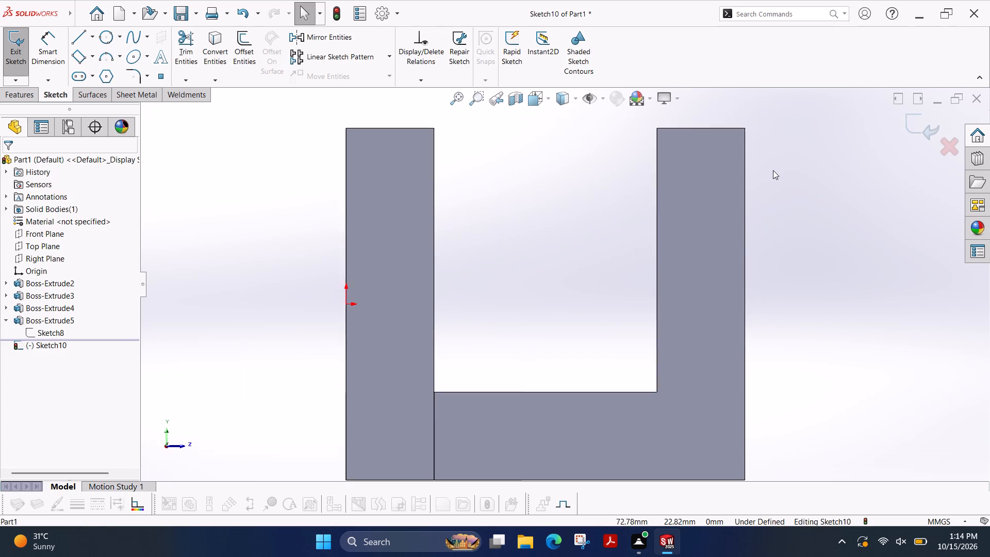
{"action": "scroll", "coordinate": [761, 167], "scroll_direction": "up", "scroll_amount": 1}
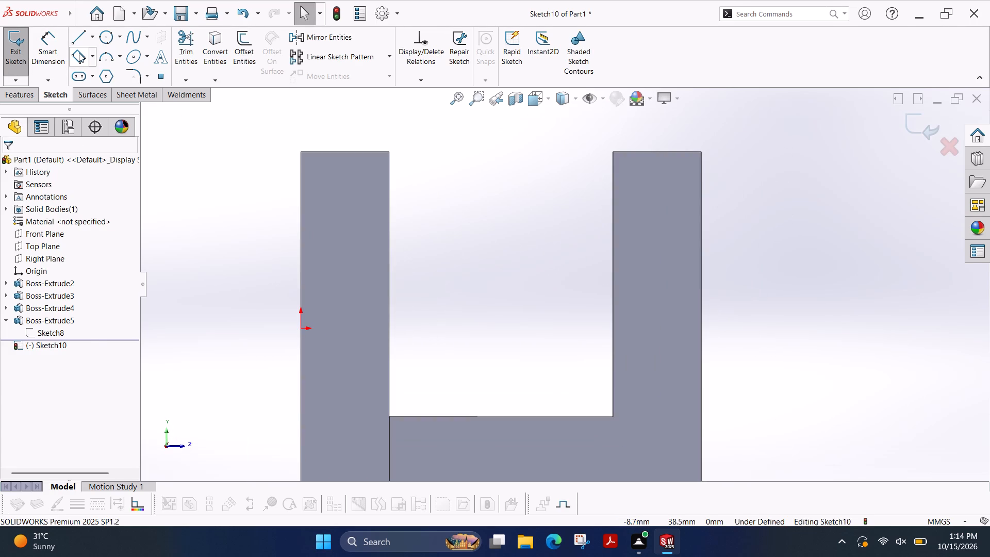
Sketch a 3 point corner rectangle about 15 by 8.5 mm across the upright's top end on its side face.
{"action": "left_click", "coordinate": [79, 53]}
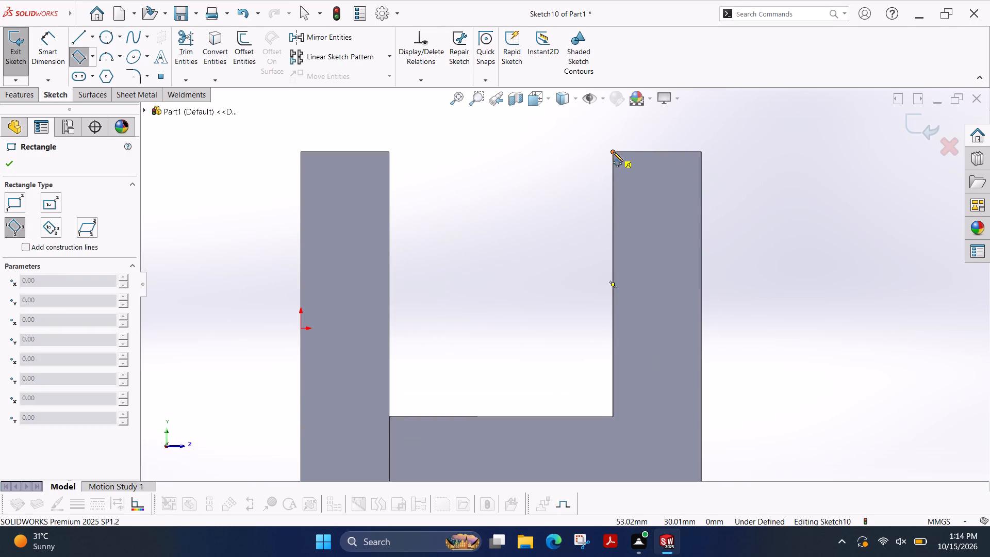
{"action": "left_click", "coordinate": [613, 152]}
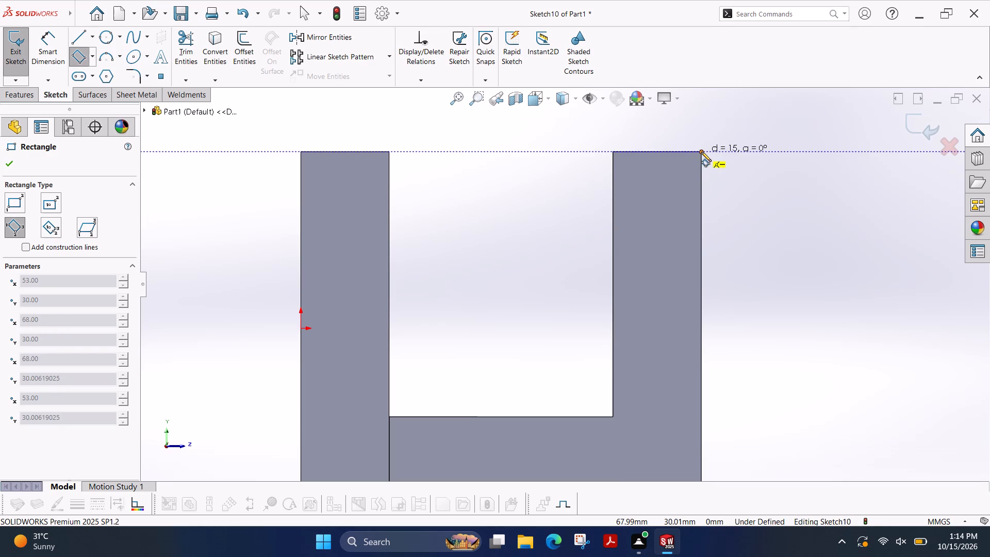
{"action": "left_click", "coordinate": [701, 152]}
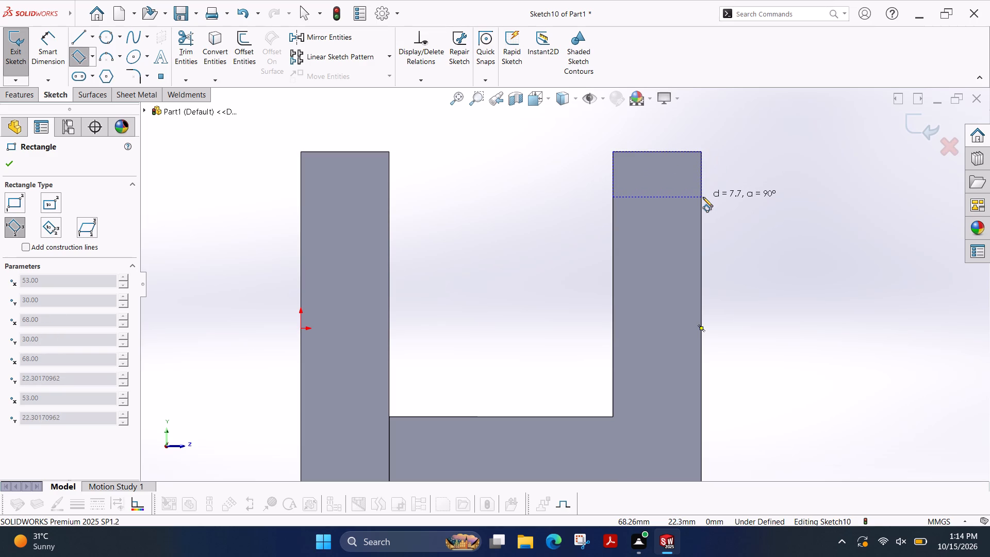
{"action": "left_click", "coordinate": [704, 202]}
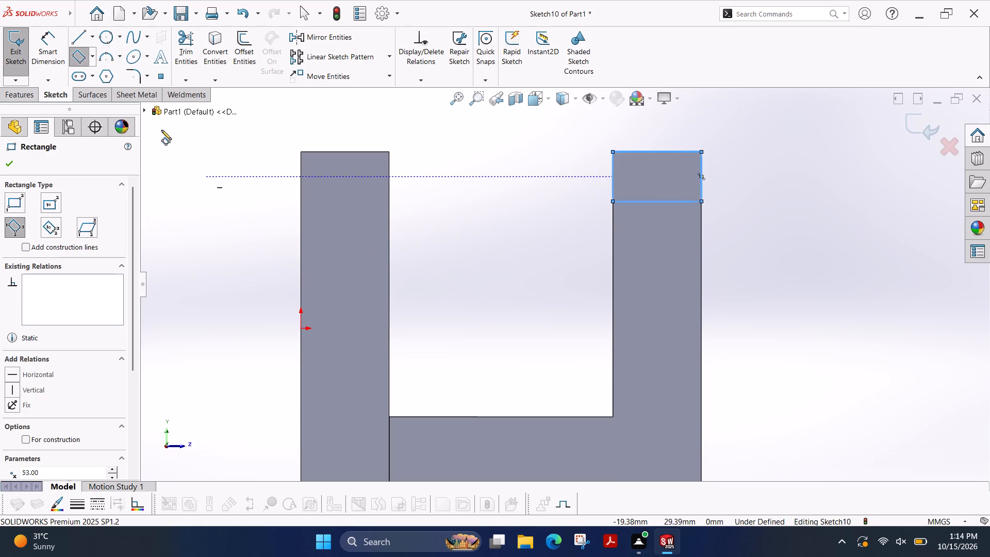
Dimension the rectangle's vertical side to 15 mm, making the profile at the upright's top a square.
{"action": "left_click", "coordinate": [59, 47]}
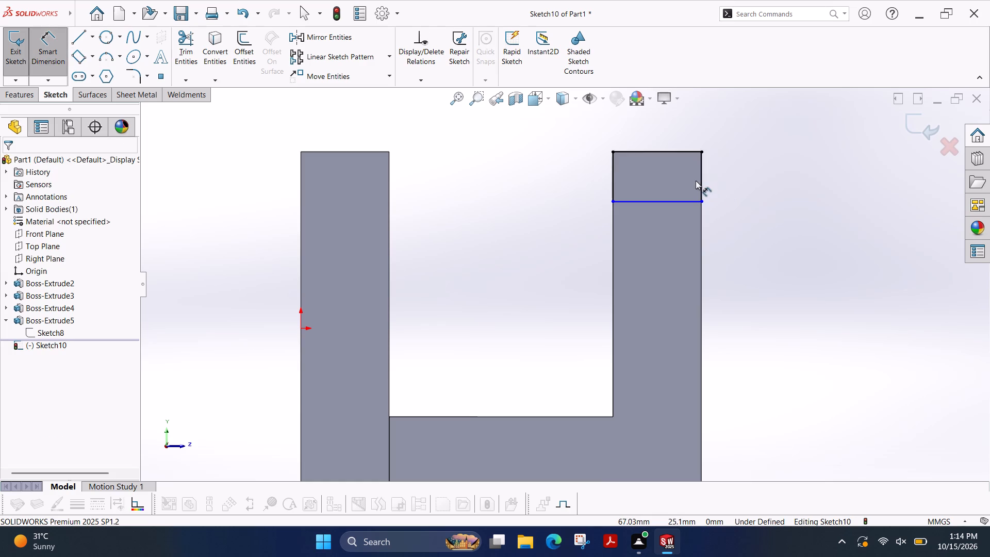
{"action": "left_click", "coordinate": [701, 180]}
{"action": "left_click", "coordinate": [774, 179]}
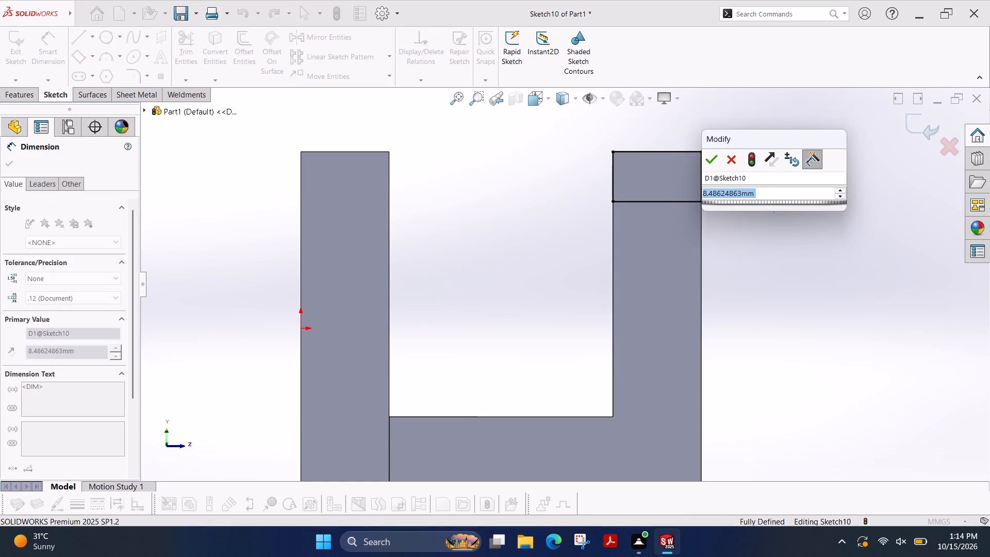
{"action": "type", "text": "15"}
{"action": "key", "text": "Return"}
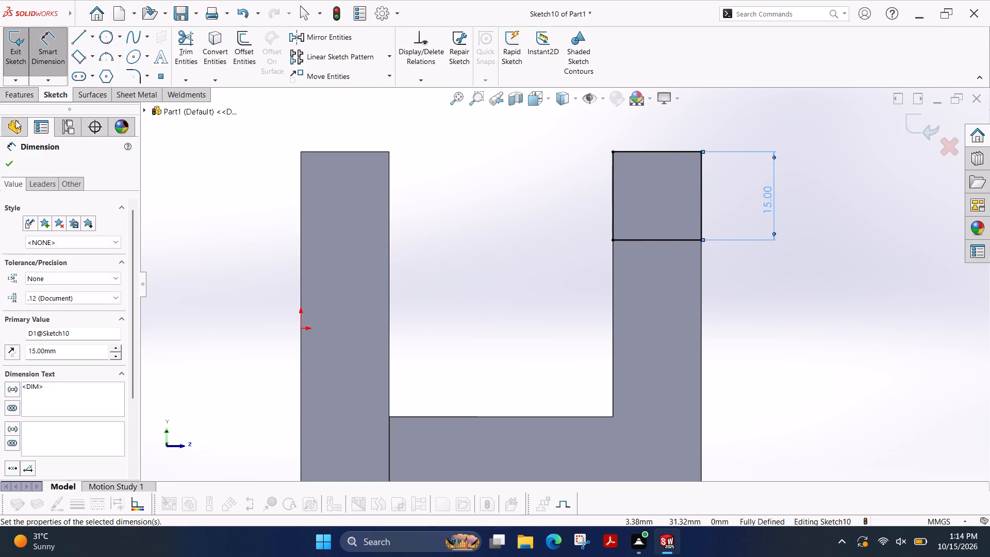
{"action": "left_click", "coordinate": [11, 164]}
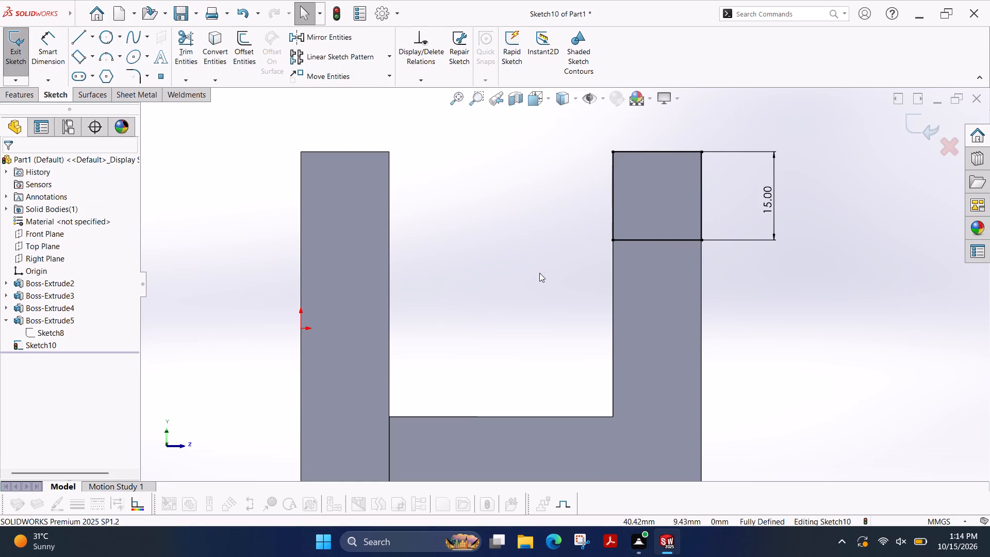
Extrude the 15 mm square 75 mm from the upright's top, parallel to the large block's front face, as a merged boss.
{"action": "middle_click_drag", "start_coordinate": [552, 265], "coordinate": [467, 297], "text": "ctrl+shift"}
{"action": "scroll", "coordinate": [467, 297], "scroll_direction": "down", "scroll_amount": 1}
{"action": "scroll", "coordinate": [467, 297], "scroll_direction": "up", "scroll_amount": 2}
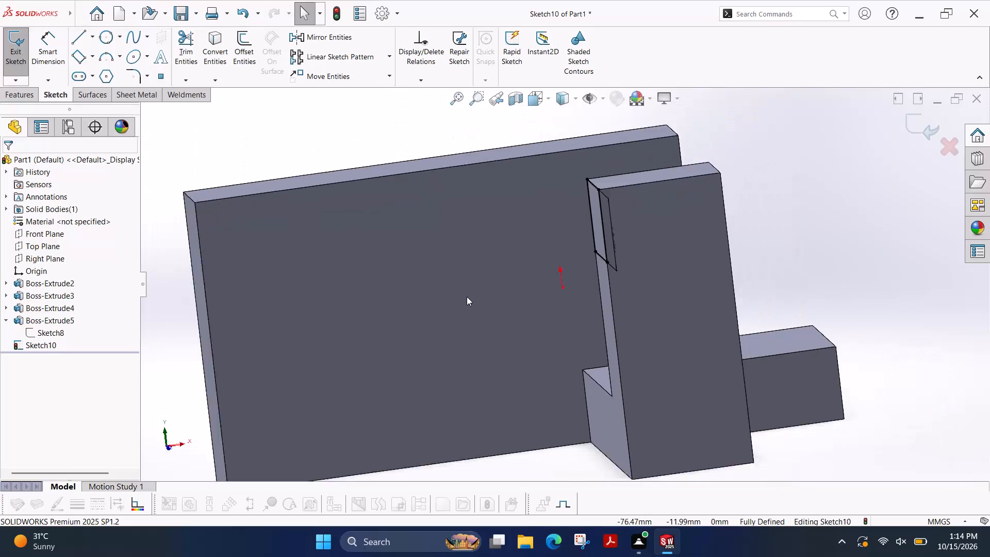
{"action": "scroll", "coordinate": [467, 297], "scroll_direction": "up", "scroll_amount": 1}
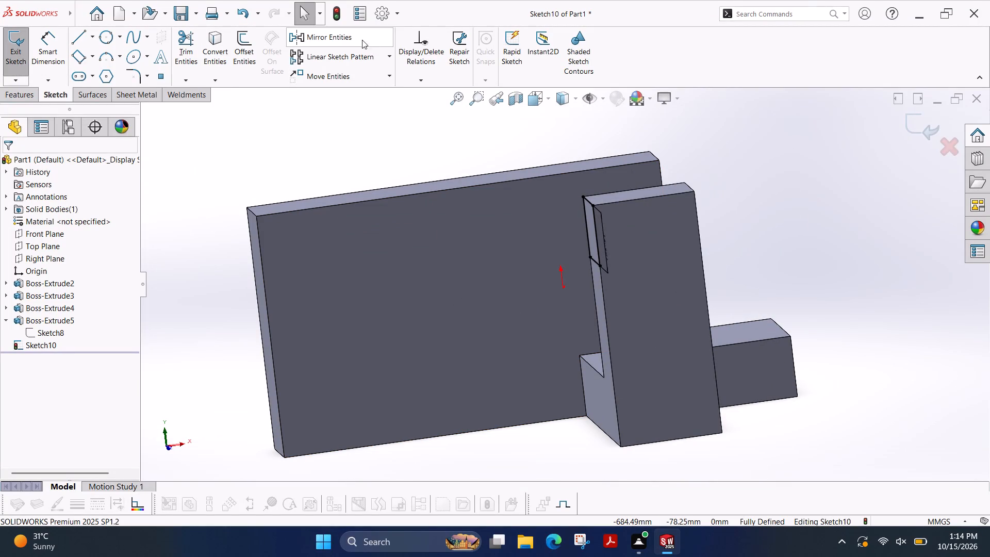
{"action": "left_click", "coordinate": [31, 94]}
{"action": "left_click", "coordinate": [22, 58]}
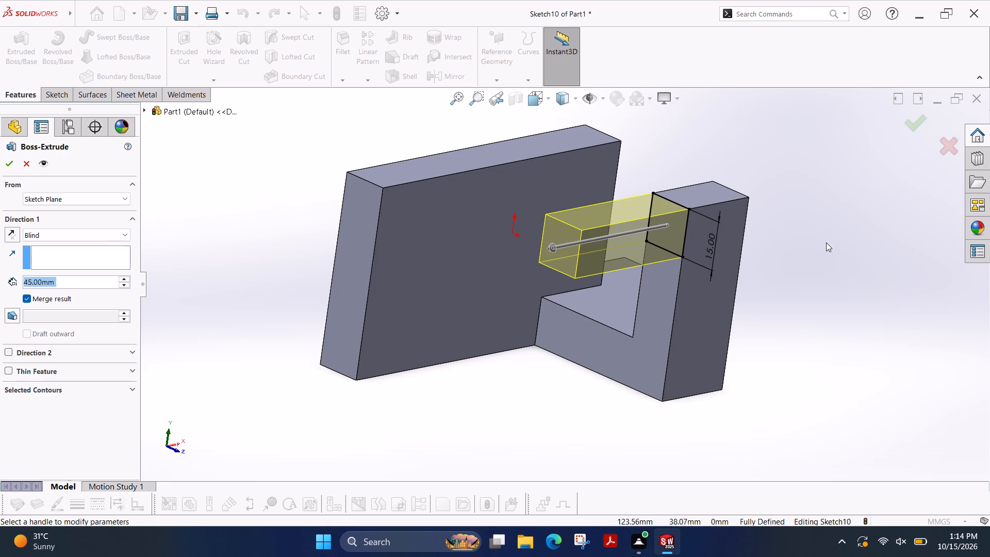
{"action": "middle_click_drag", "start_coordinate": [827, 281], "coordinate": [763, 266], "text": "ctrl+shift"}
{"action": "middle_click", "coordinate": [762, 265], "text": "ctrl+shift"}
{"action": "middle_click_drag", "start_coordinate": [771, 253], "coordinate": [777, 245], "text": "ctrl+shift"}
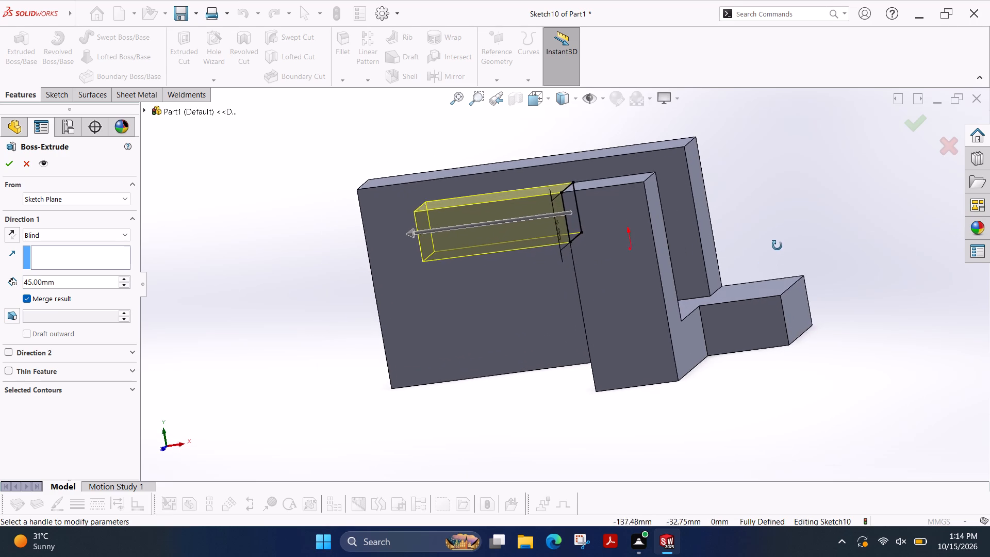
{"action": "middle_click_drag", "start_coordinate": [777, 245], "coordinate": [788, 222], "text": "ctrl+shift"}
{"action": "middle_click", "coordinate": [784, 220], "text": "ctrl+shift"}
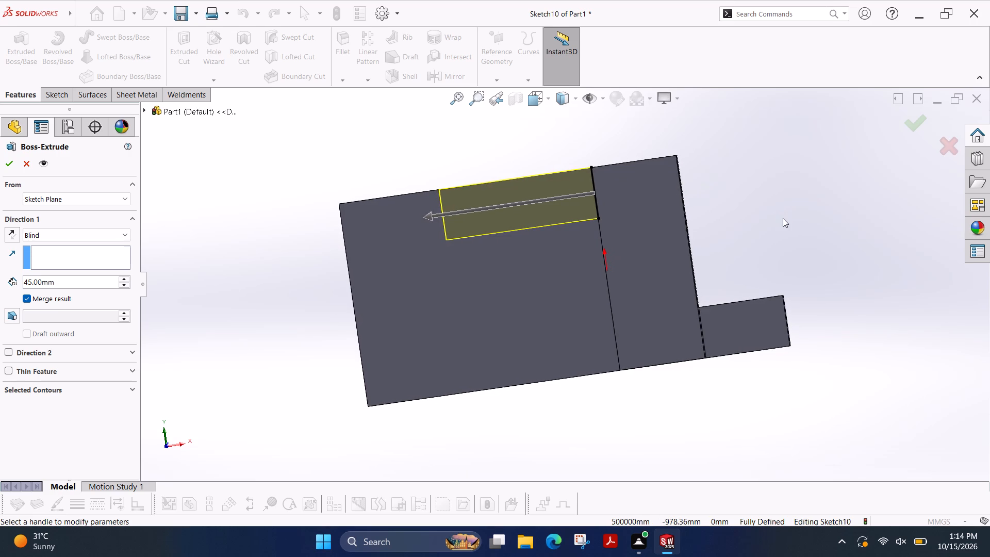
{"action": "left_click", "coordinate": [48, 285]}
{"action": "left_click", "coordinate": [127, 278]}
{"action": "left_click", "coordinate": [127, 278]}
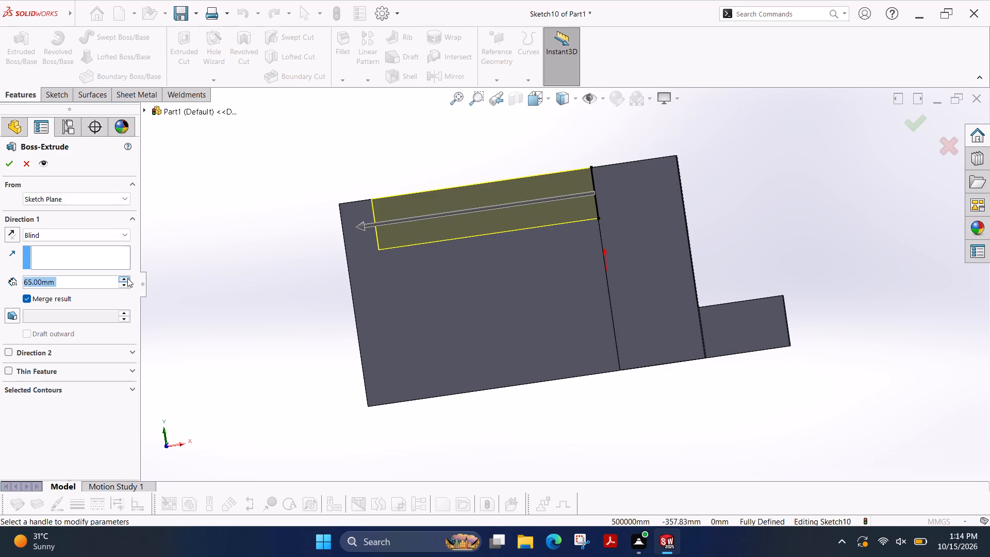
{"action": "left_click", "coordinate": [127, 278]}
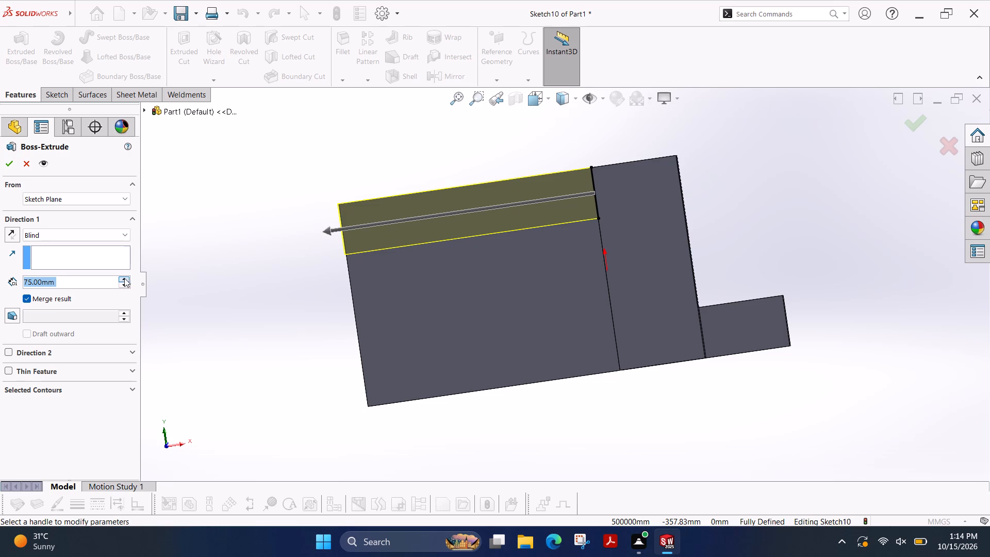
{"action": "left_click", "coordinate": [9, 158]}
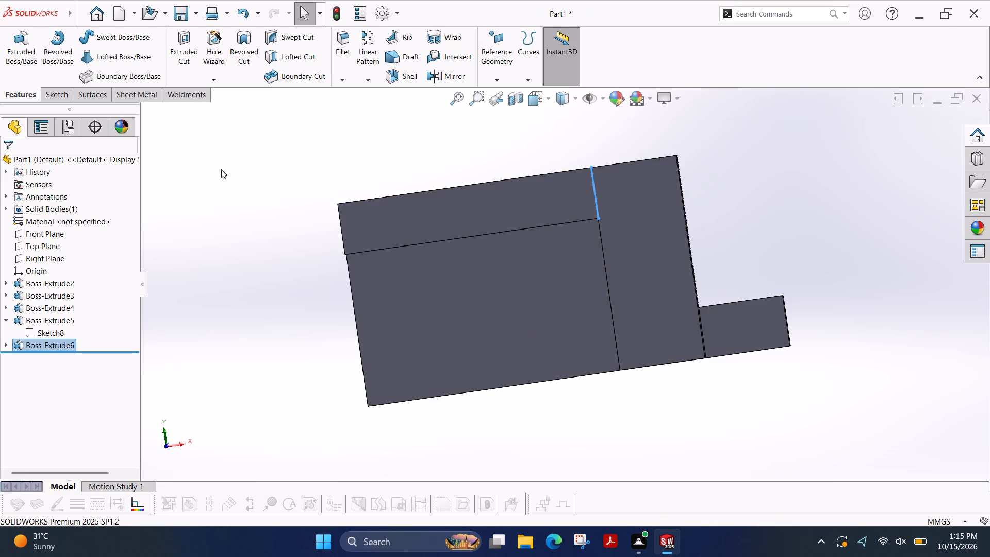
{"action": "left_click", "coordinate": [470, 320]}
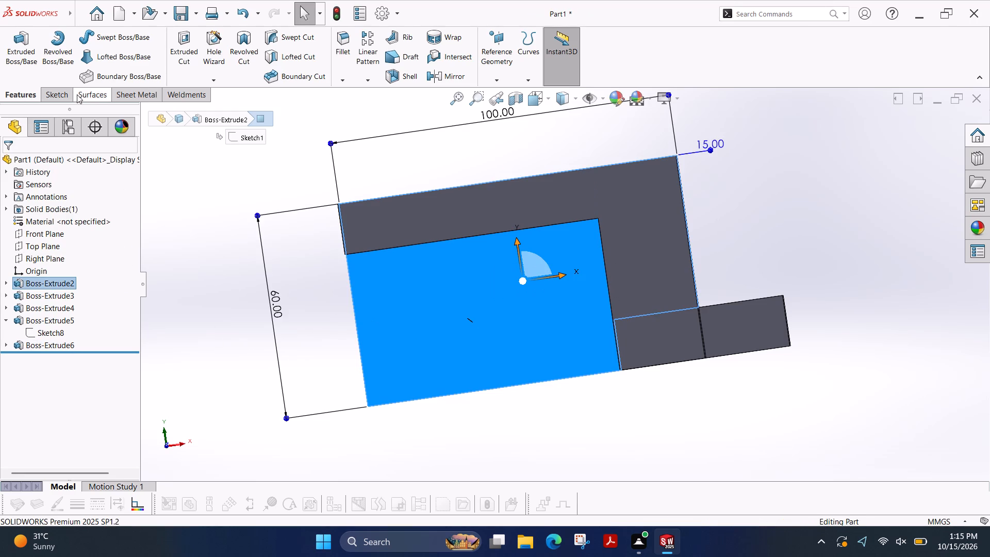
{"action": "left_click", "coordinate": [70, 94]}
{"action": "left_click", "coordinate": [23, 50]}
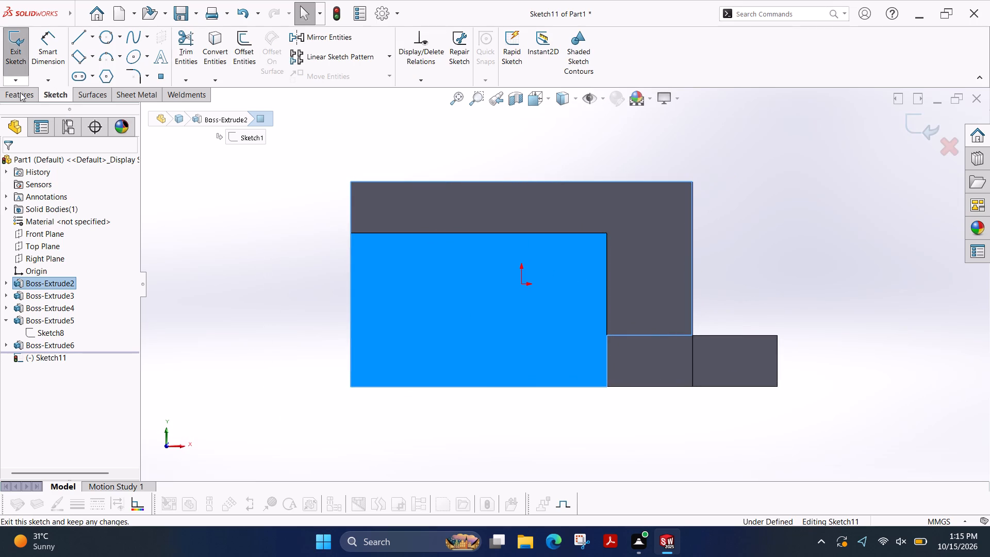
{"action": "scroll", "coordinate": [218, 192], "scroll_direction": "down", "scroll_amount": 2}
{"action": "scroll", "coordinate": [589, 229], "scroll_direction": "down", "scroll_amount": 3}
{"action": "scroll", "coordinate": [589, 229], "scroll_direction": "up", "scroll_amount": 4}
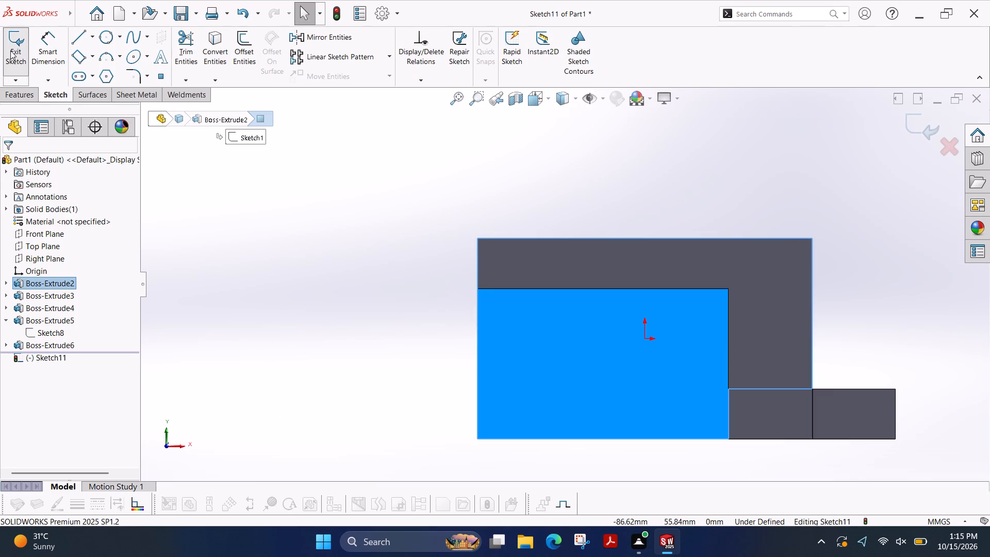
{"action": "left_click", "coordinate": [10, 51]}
Open a new sketch on the upper face shared by the corner boss and the front arm.
{"action": "middle_click_drag", "start_coordinate": [347, 263], "coordinate": [399, 317], "text": "ctrl+shift"}
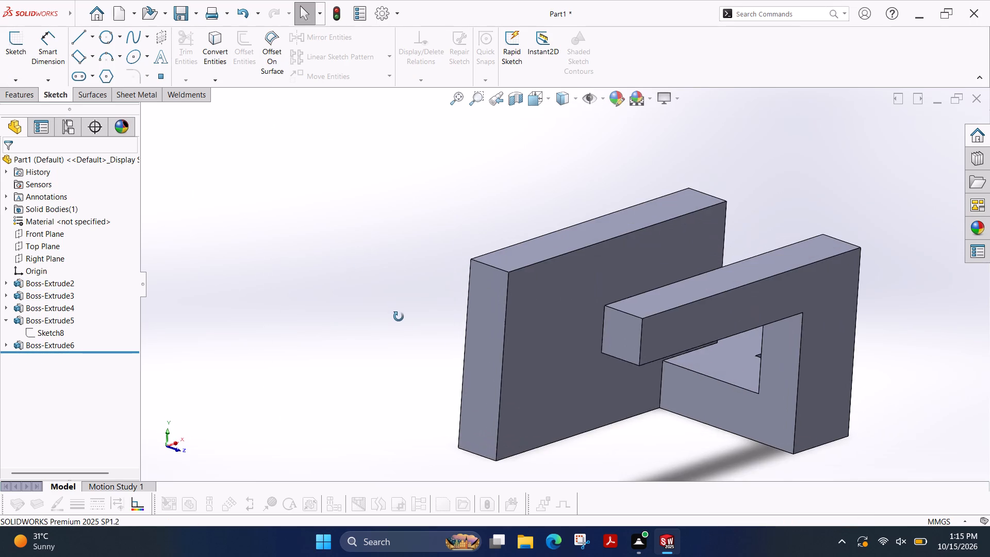
{"action": "middle_click_drag", "start_coordinate": [399, 317], "coordinate": [401, 322], "text": "ctrl+shift"}
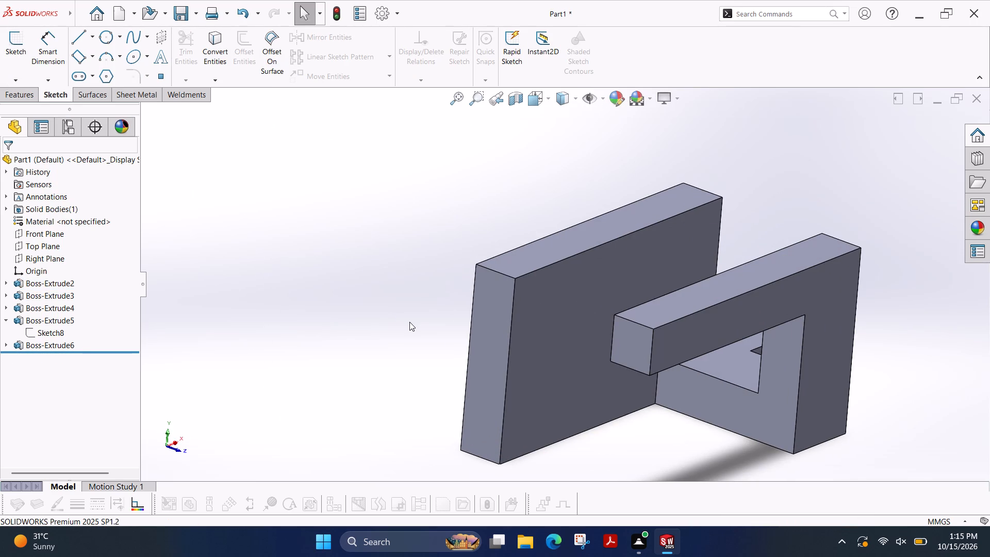
{"action": "scroll", "coordinate": [715, 349], "scroll_direction": "up", "scroll_amount": 1}
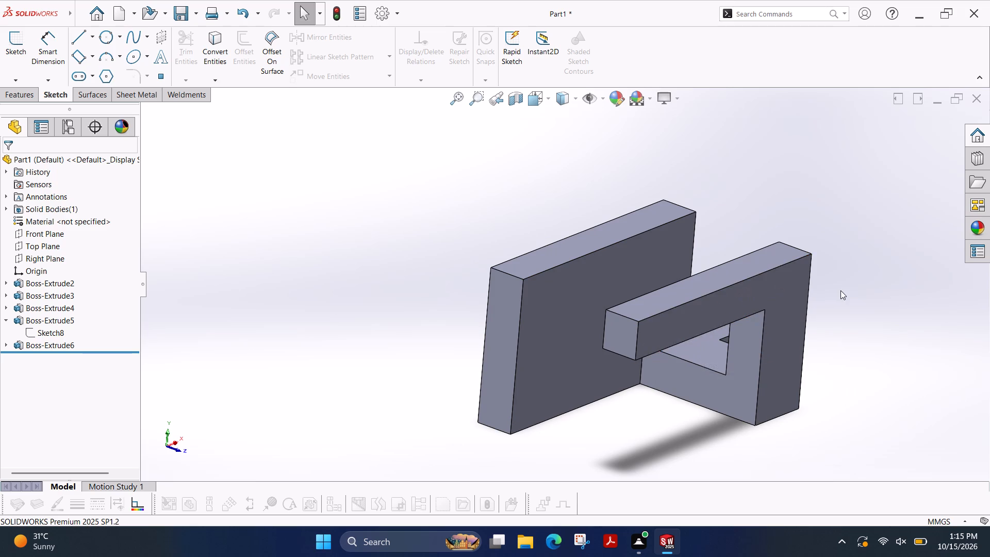
{"action": "middle_click_drag", "start_coordinate": [840, 290], "coordinate": [756, 369], "text": "ctrl+shift"}
{"action": "middle_click", "coordinate": [756, 369], "text": "ctrl+shift"}
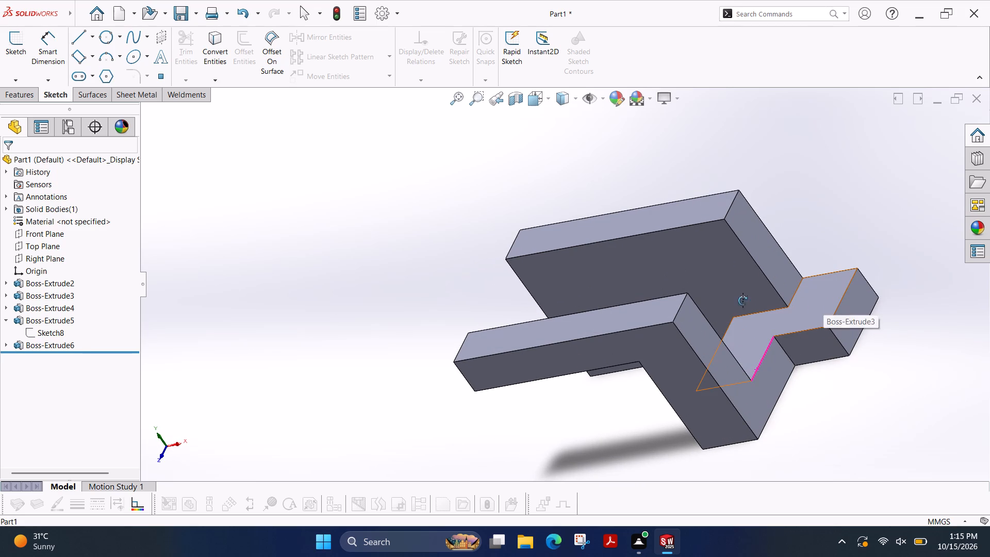
{"action": "left_click", "coordinate": [18, 48]}
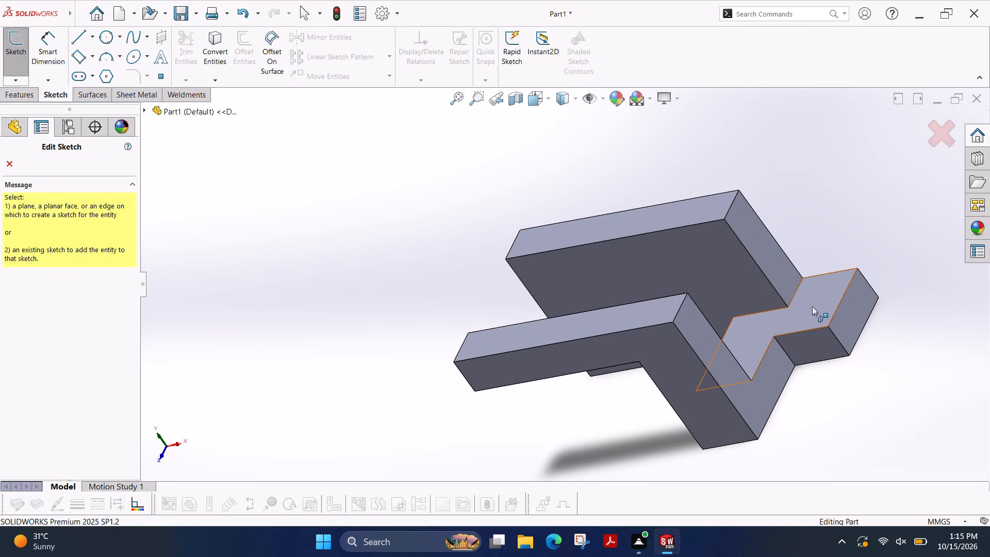
{"action": "left_click", "coordinate": [812, 306]}
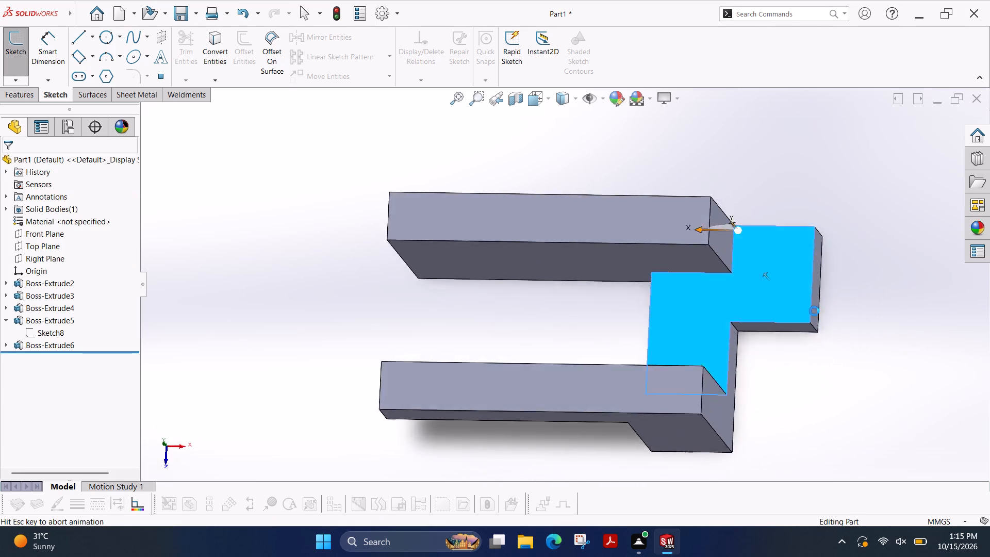
Sketch a circle about 10 mm in diameter near the middle of the corner boss's projecting end.
{"action": "scroll", "coordinate": [758, 232], "scroll_direction": "down", "scroll_amount": 2}
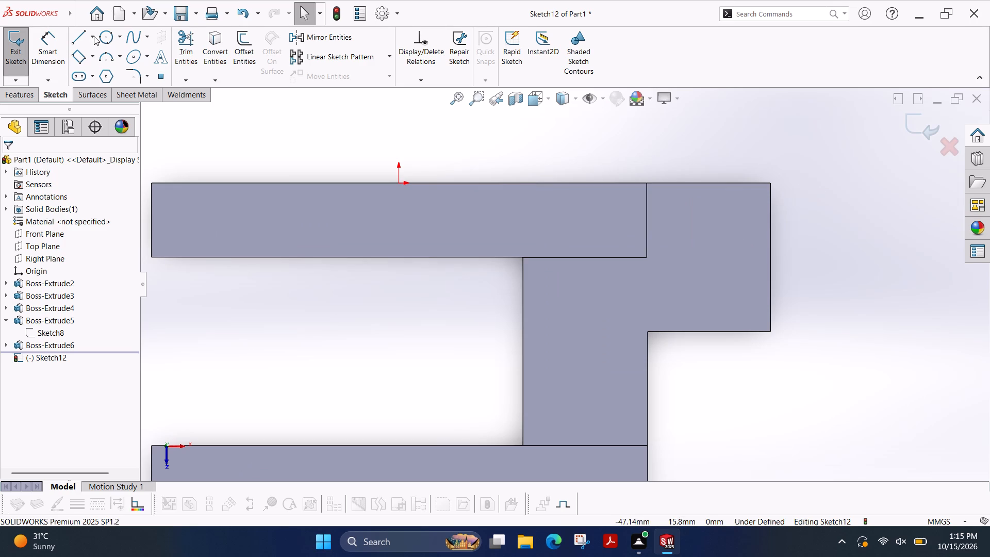
{"action": "left_click", "coordinate": [119, 42]}
{"action": "left_click", "coordinate": [112, 56]}
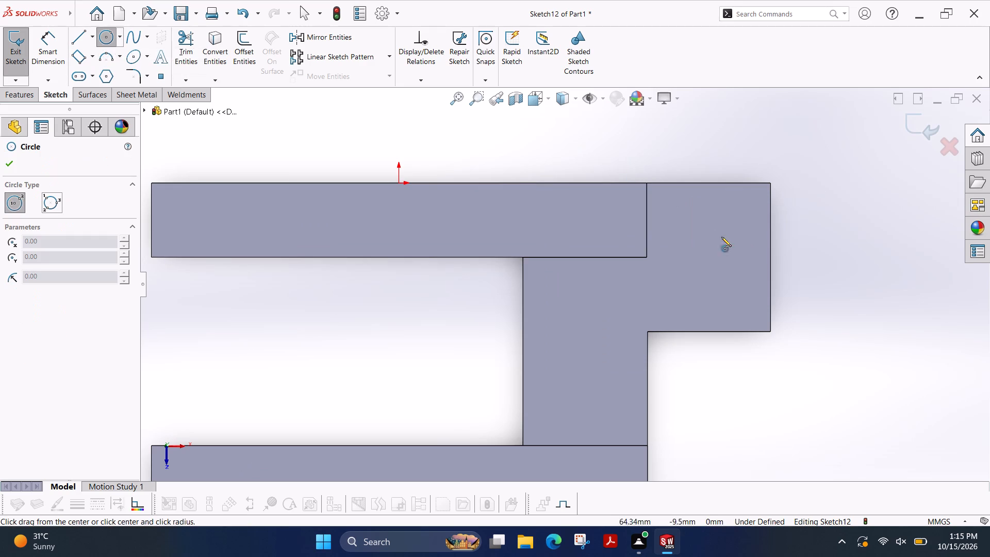
{"action": "left_click", "coordinate": [705, 257]}
{"action": "left_click", "coordinate": [724, 241]}
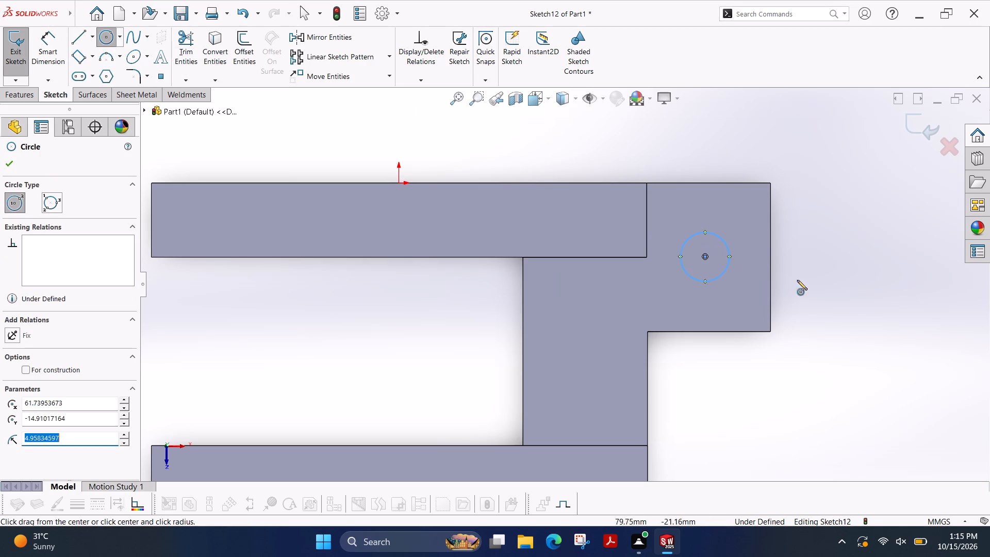
Dimension the circle's centre 12 mm from the corner boss's outer end edge.
{"action": "left_click", "coordinate": [57, 55]}
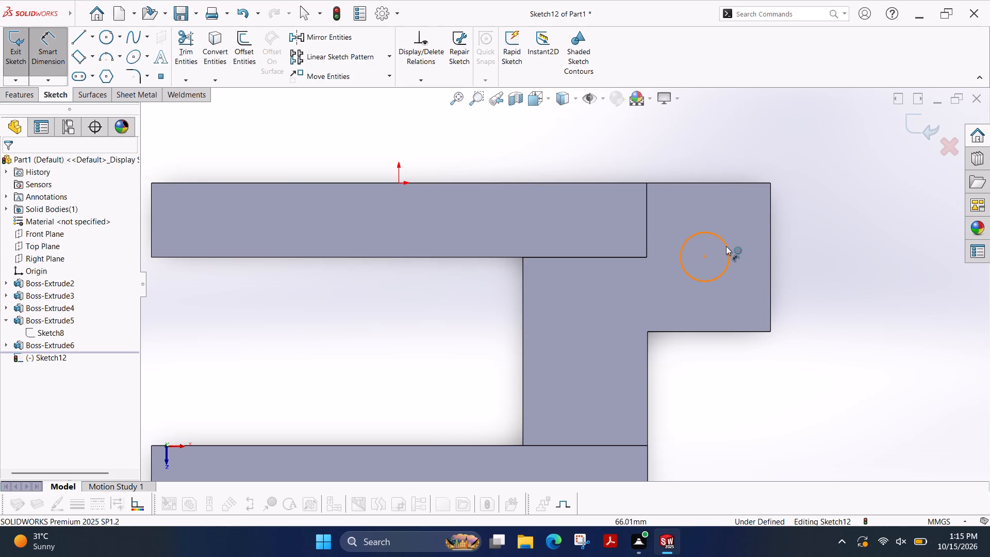
{"action": "left_click", "coordinate": [726, 246]}
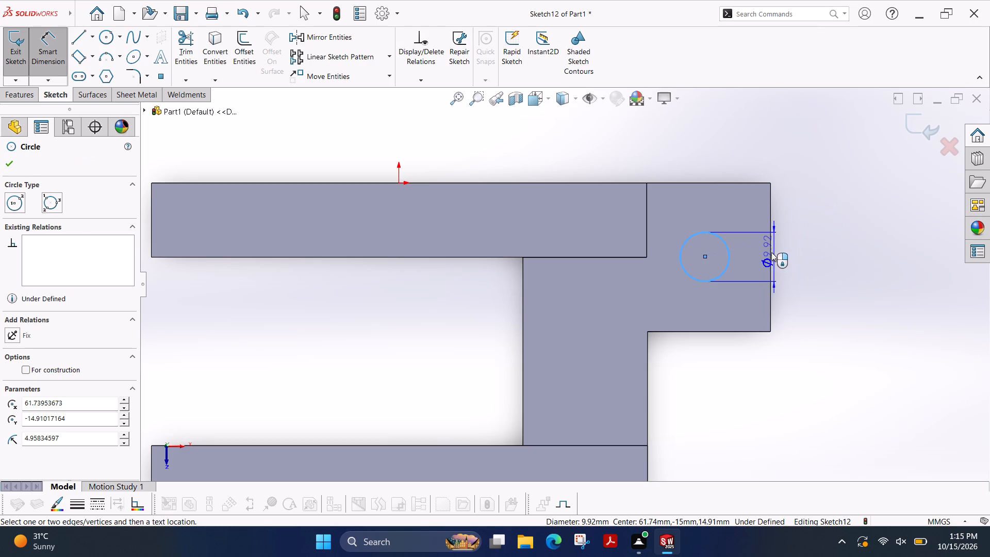
{"action": "left_click", "coordinate": [771, 252]}
{"action": "left_click", "coordinate": [735, 136]}
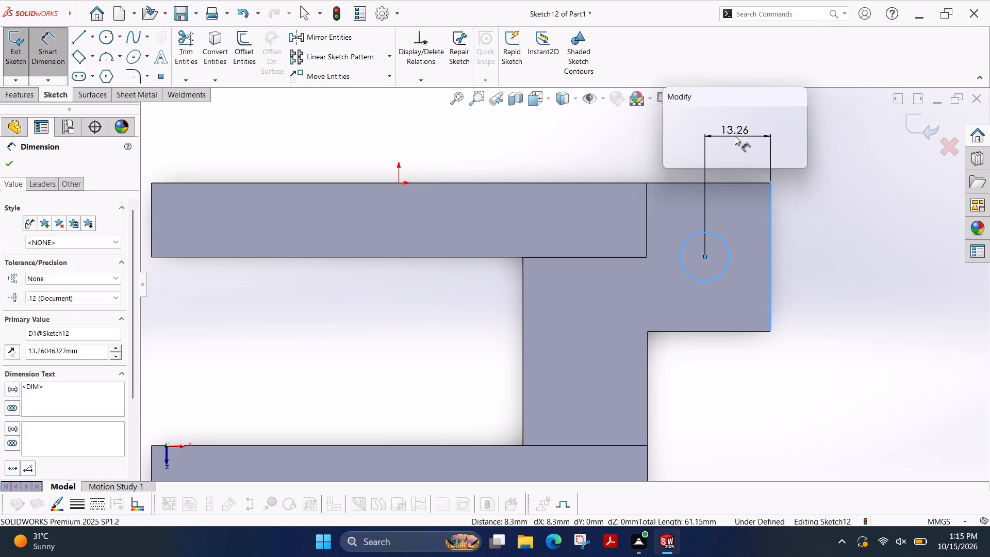
{"action": "type", "text": "12"}
{"action": "key", "text": "Return"}
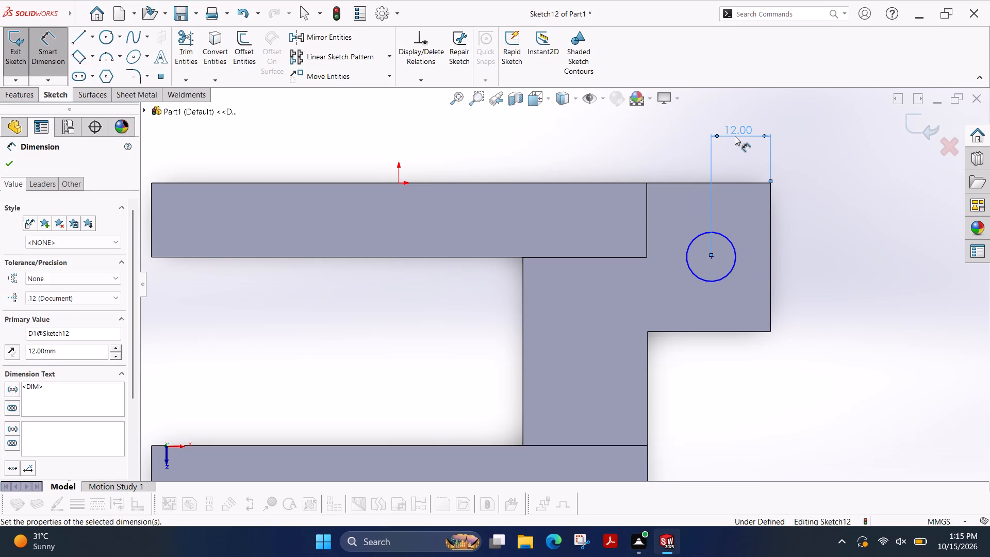
Set the diameter of the circle on the corner boss to 13 mm.
{"action": "left_click", "coordinate": [691, 243]}
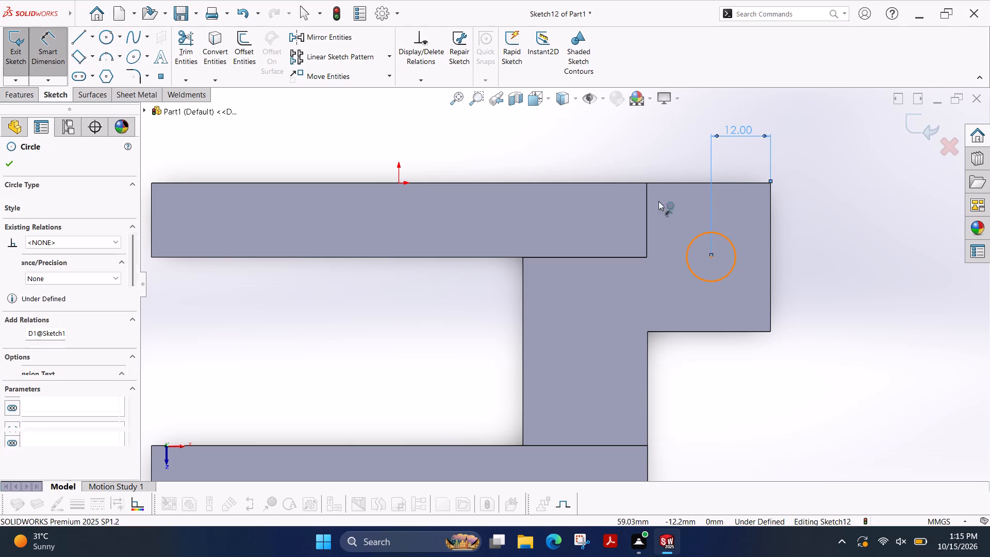
{"action": "left_click", "coordinate": [577, 144]}
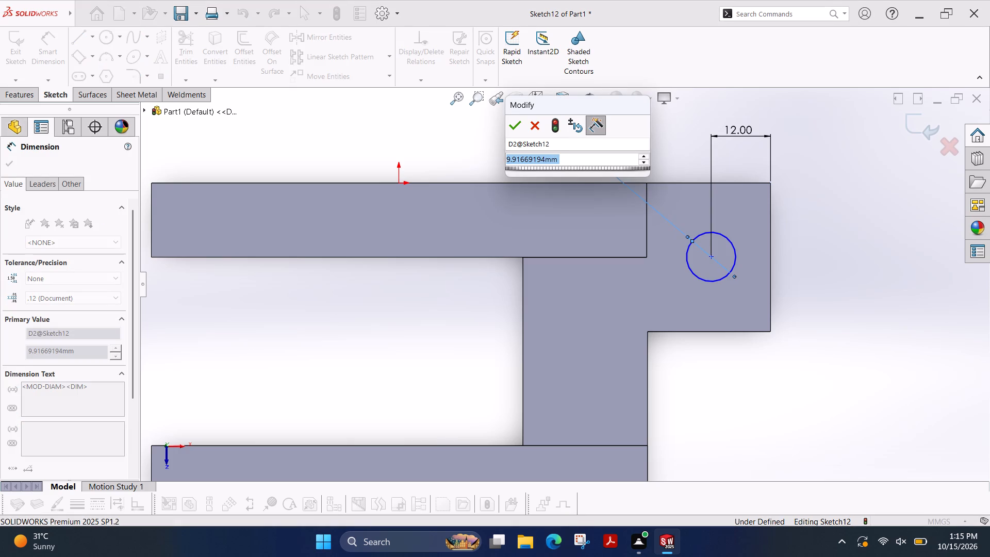
{"action": "type", "text": "13"}
{"action": "key", "text": "Return"}
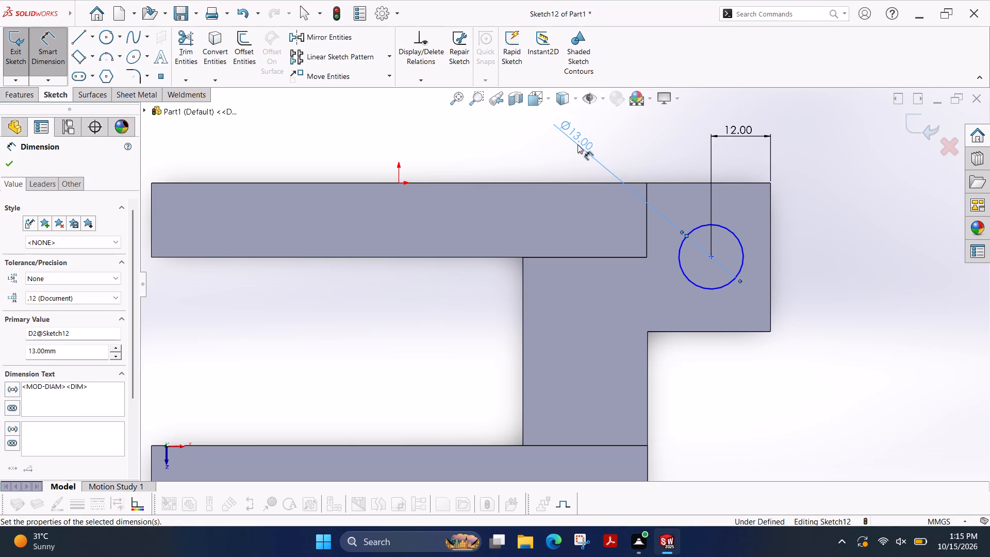
Dimension the circle's centre 15 mm from the corner boss's rear edge.
{"action": "left_click", "coordinate": [731, 182]}
{"action": "left_click", "coordinate": [712, 256]}
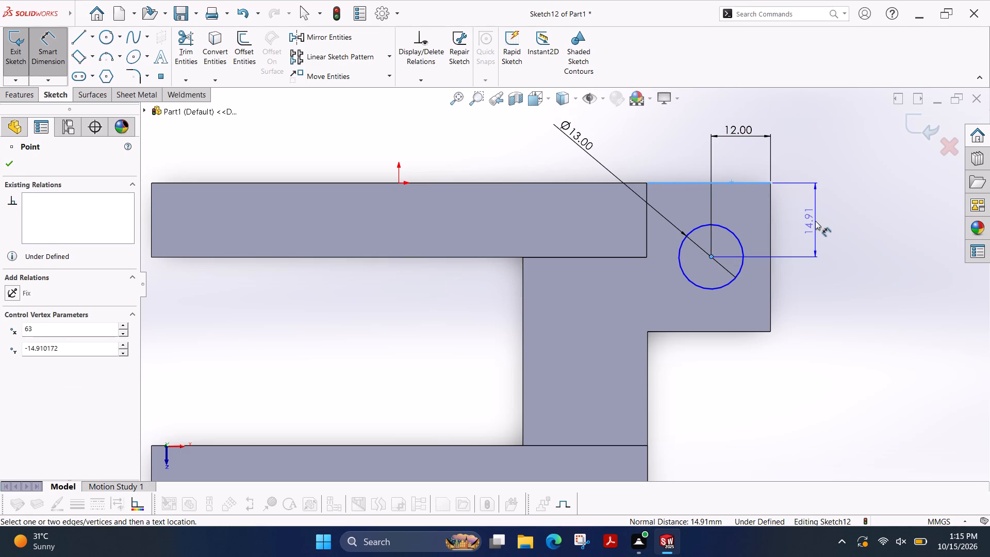
{"action": "left_click", "coordinate": [815, 221]}
{"action": "type", "text": "15"}
{"action": "key", "text": "Return"}
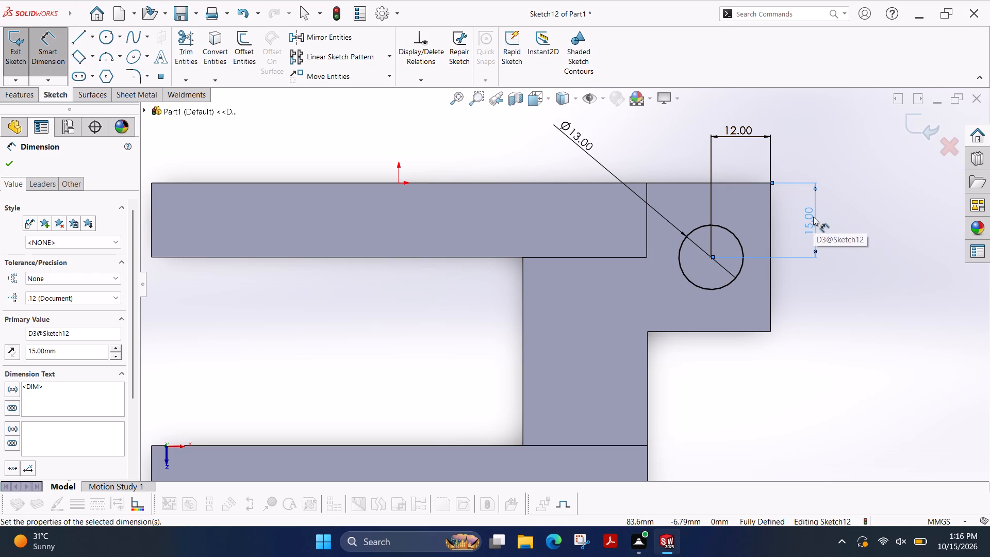
Check the distance between the front arm's inner side edge and the corner boss's outer end edge.
{"action": "scroll", "coordinate": [742, 280], "scroll_direction": "up", "scroll_amount": 1}
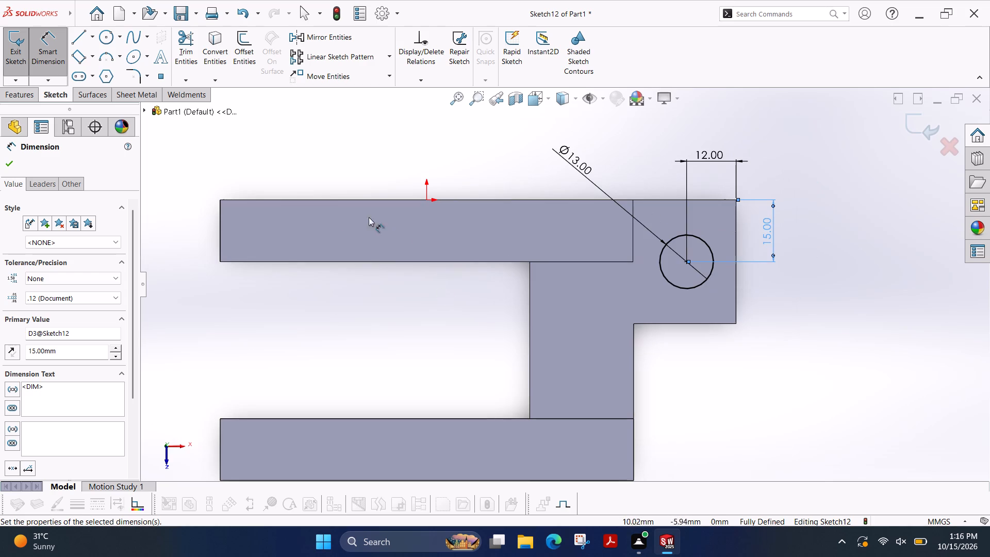
{"action": "left_click", "coordinate": [531, 371]}
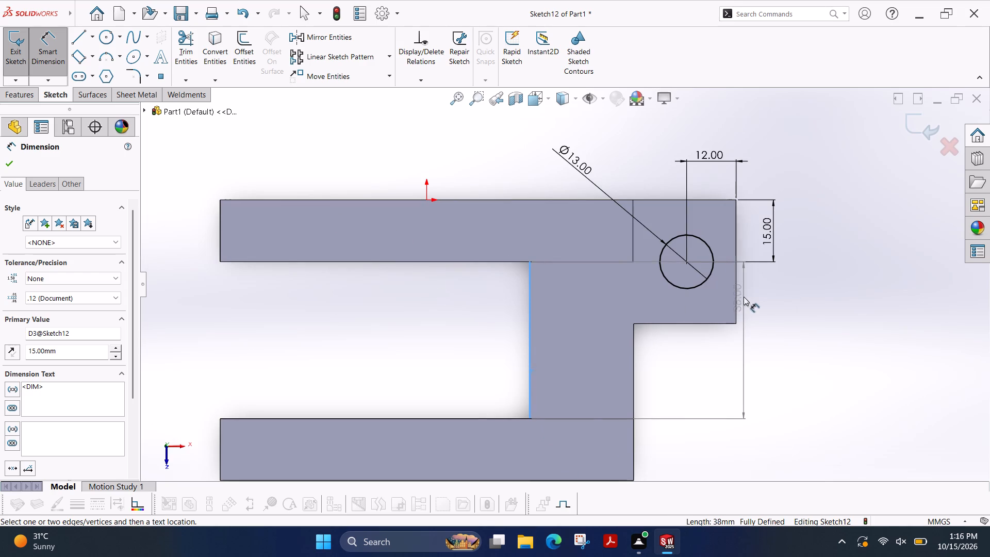
{"action": "left_click", "coordinate": [737, 297]}
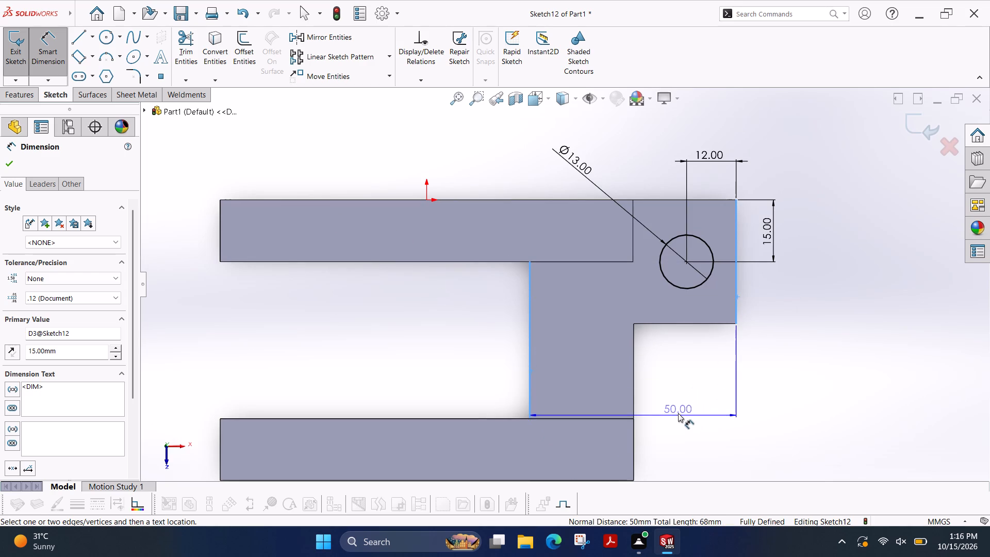
{"action": "key", "text": "Escape"}
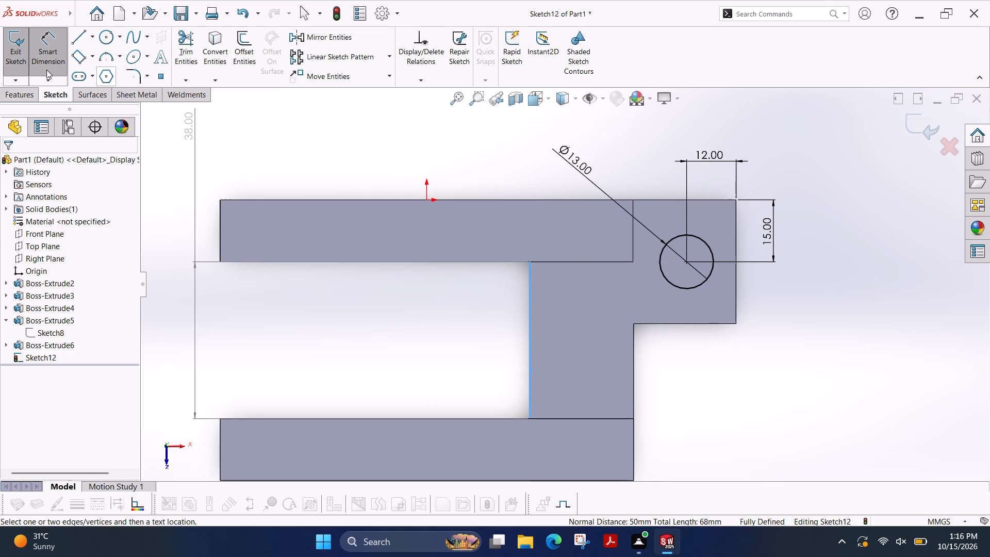
Cut the 13 mm circle down through the corner boss as a blind Extruded Cut 75 mm deep.
{"action": "left_click", "coordinate": [25, 91]}
{"action": "left_click", "coordinate": [181, 45]}
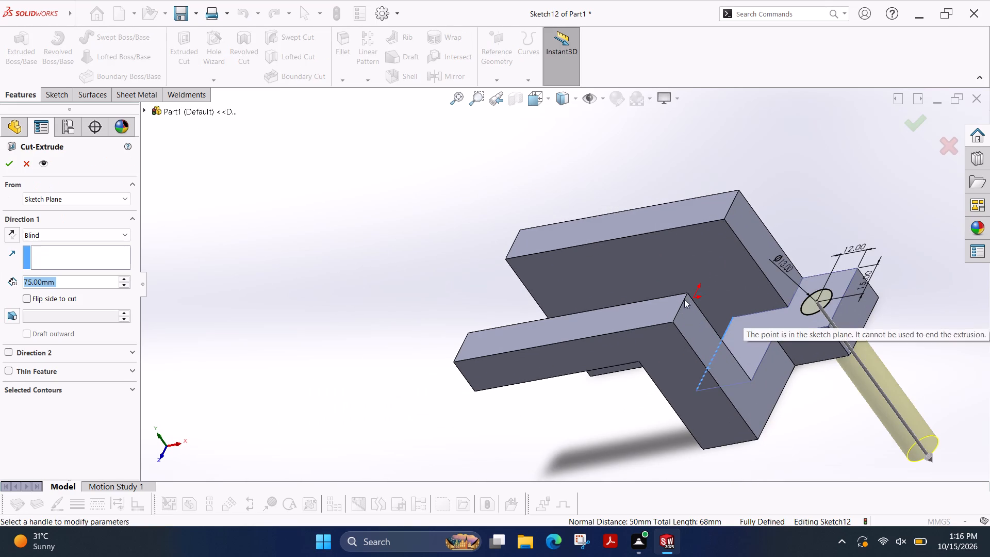
{"action": "left_click", "coordinate": [9, 168]}
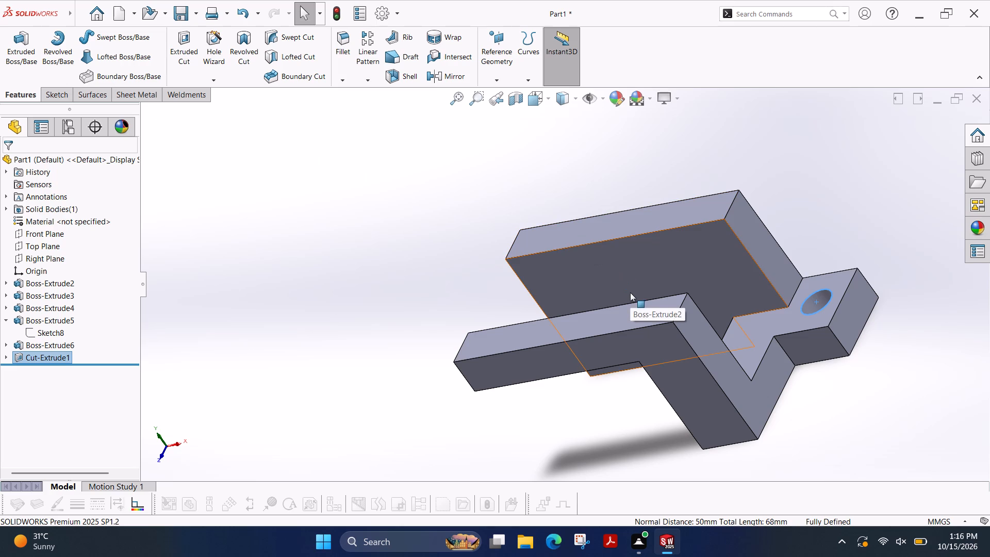
Open a sketch on the large block's front face and draw a circle about 16 mm in diameter centred on the origin.
{"action": "left_click", "coordinate": [603, 274]}
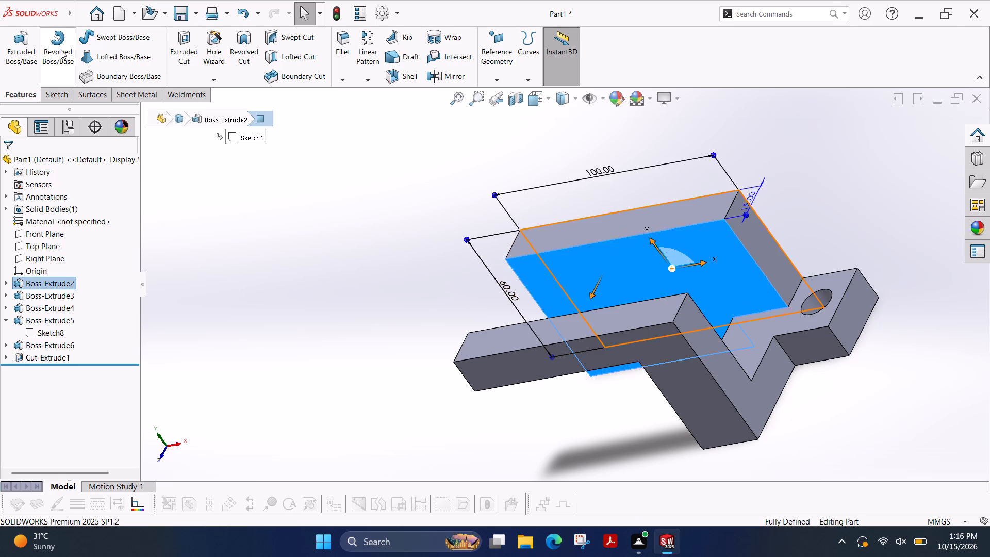
{"action": "left_click", "coordinate": [57, 96]}
{"action": "left_click", "coordinate": [13, 39]}
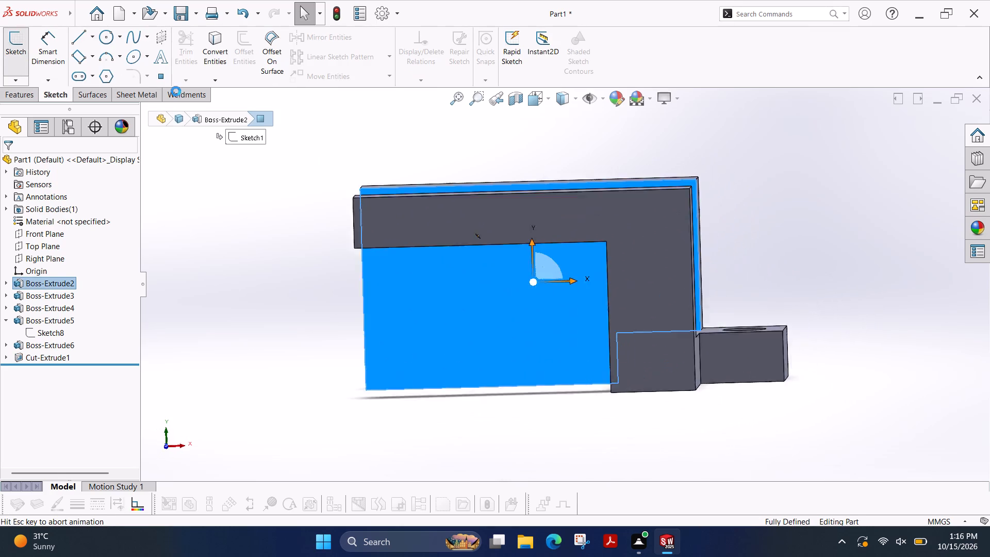
{"action": "left_click", "coordinate": [105, 34]}
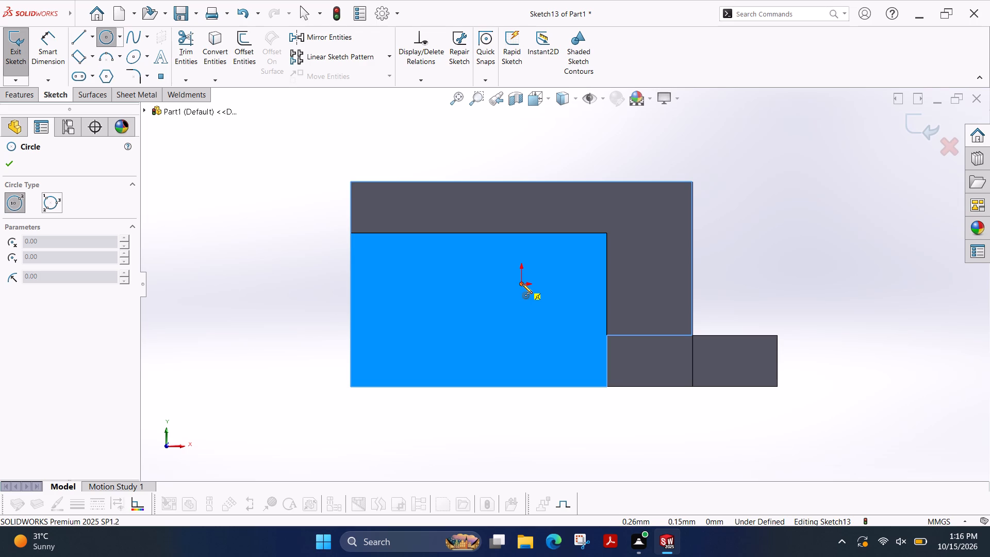
{"action": "left_click", "coordinate": [522, 284]}
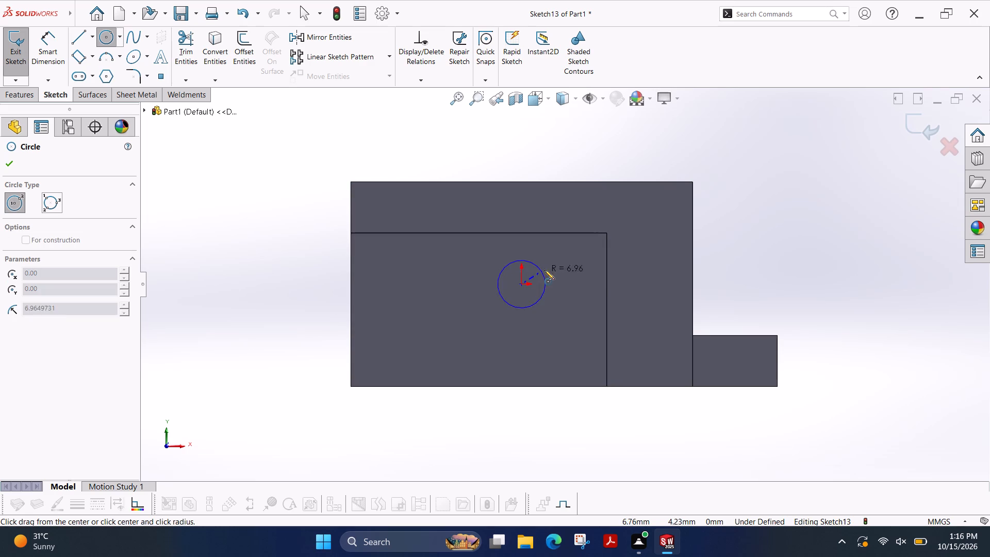
{"action": "left_click", "coordinate": [545, 270]}
Set the diameter of the circle on the large block's front face to 20 mm.
{"action": "left_click", "coordinate": [59, 54]}
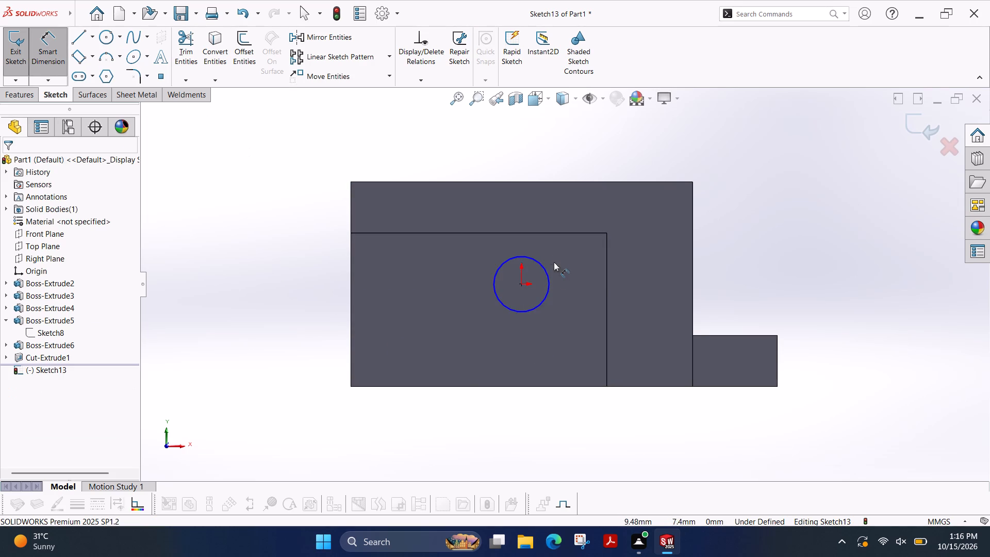
{"action": "left_click", "coordinate": [543, 269]}
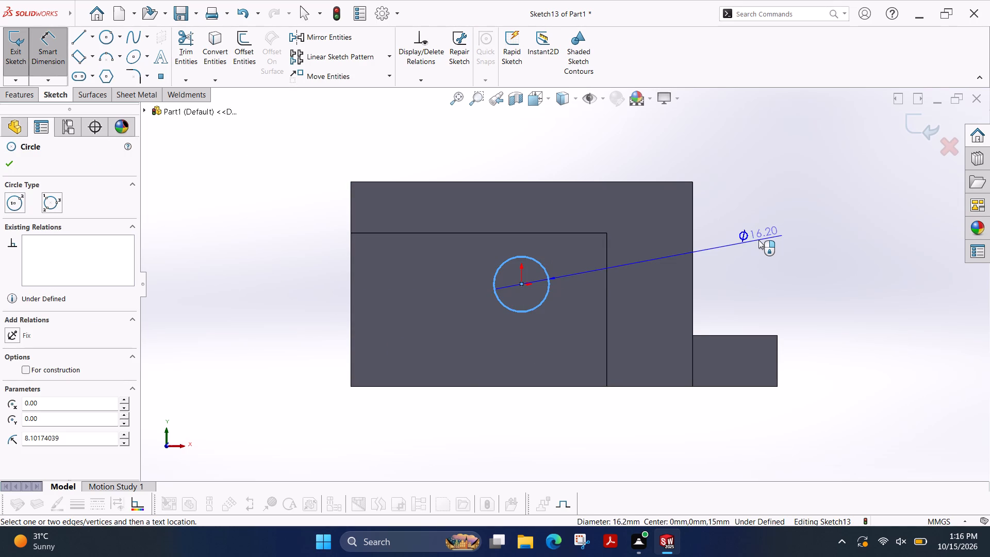
{"action": "left_click", "coordinate": [758, 240]}
{"action": "type", "text": "20"}
{"action": "key", "text": "Return"}
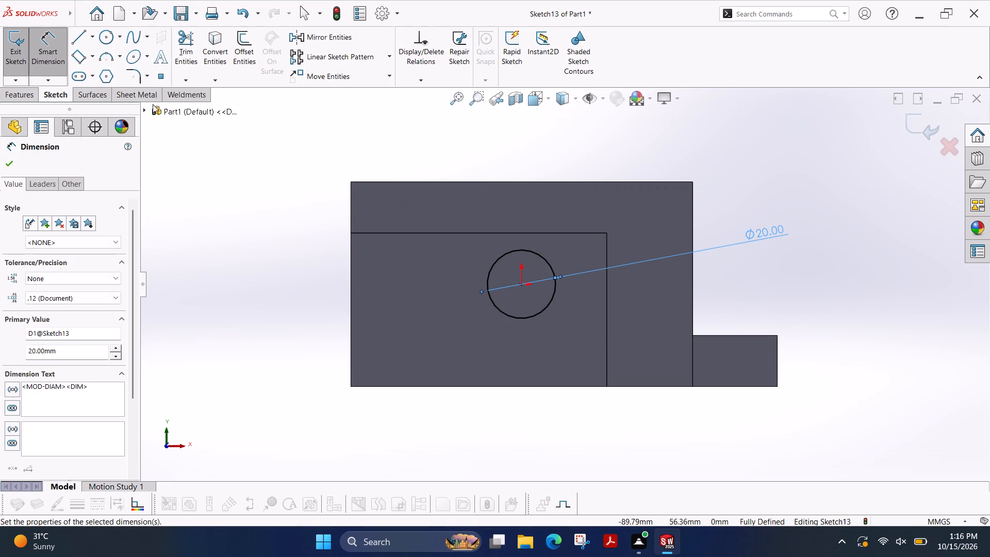
Check the distances from the circle's centre to the large block's bottom edge and to the upright's outer vertical edge.
{"action": "left_click", "coordinate": [521, 285]}
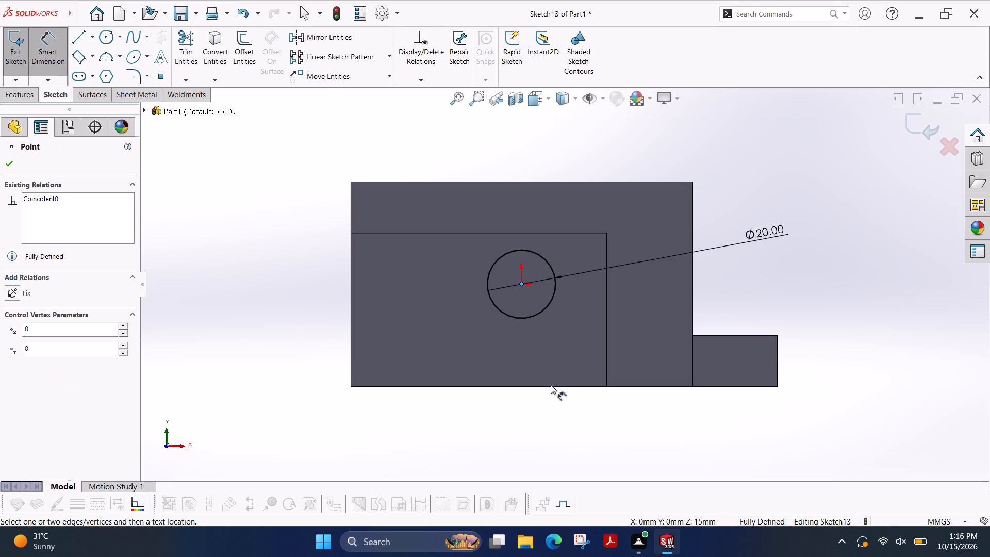
{"action": "left_click", "coordinate": [537, 387]}
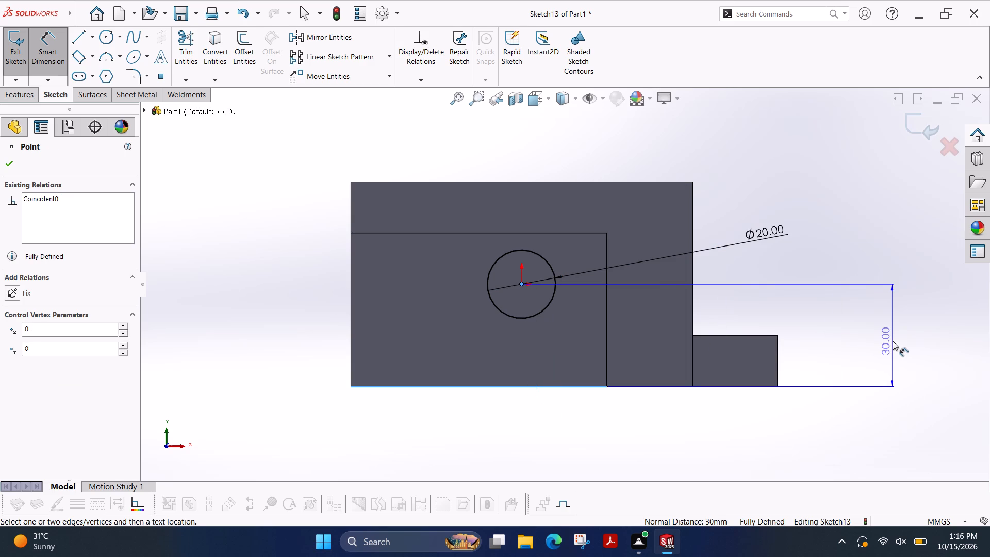
{"action": "key", "text": "Escape"}
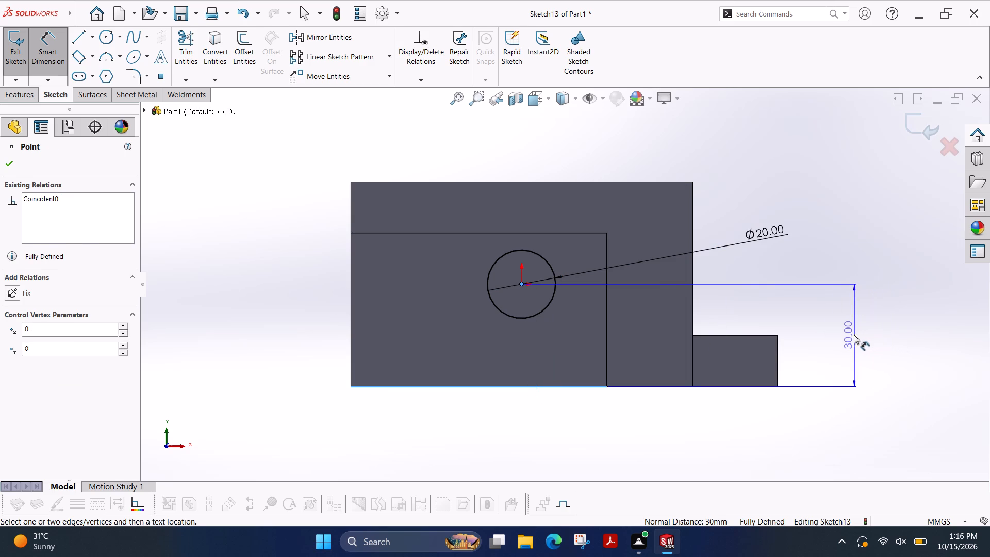
{"action": "left_click", "coordinate": [691, 287]}
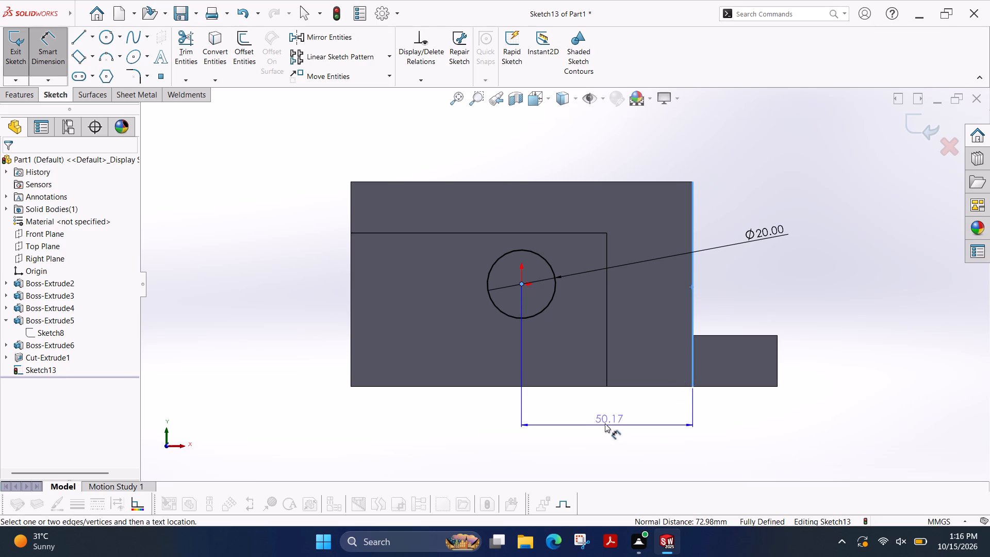
{"action": "key", "text": "Escape"}
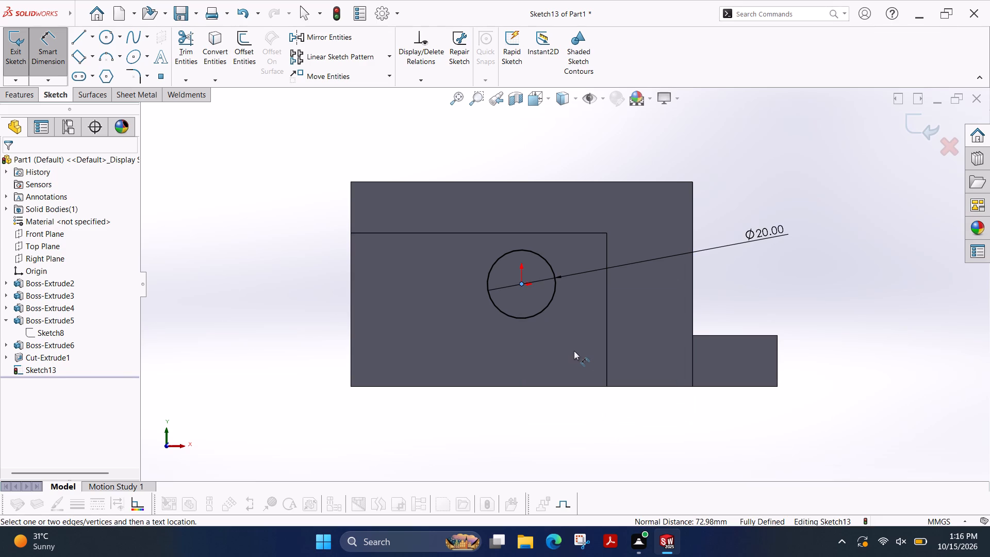
{"action": "key", "text": "Escape"}
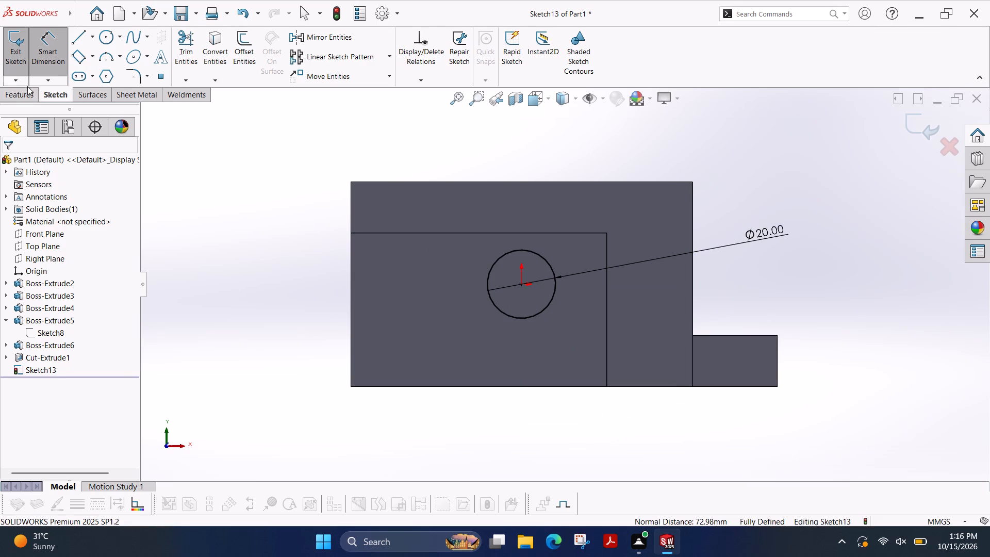
Cut the 20 mm circle through the large block as a blind Extruded Cut 75 mm deep.
{"action": "left_click", "coordinate": [8, 94]}
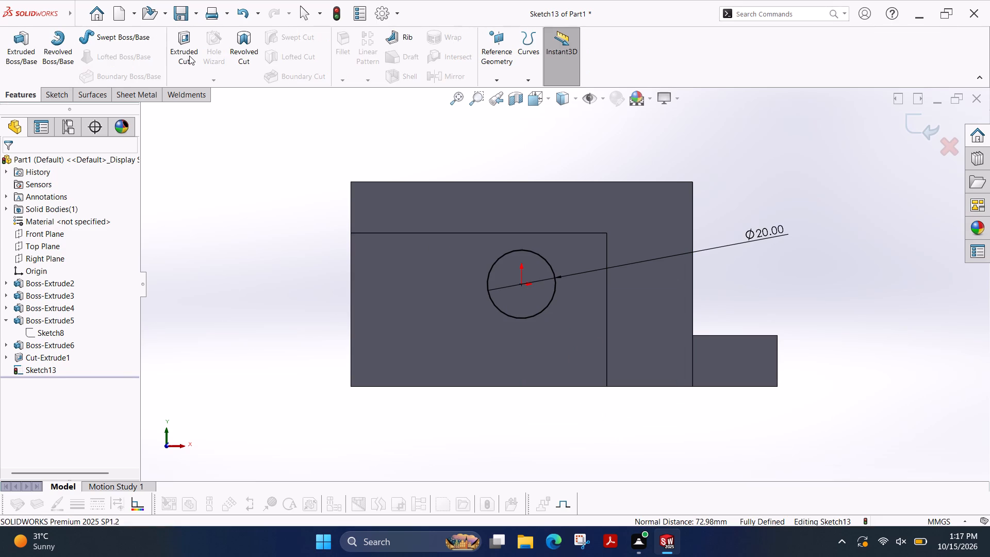
{"action": "left_click", "coordinate": [185, 57]}
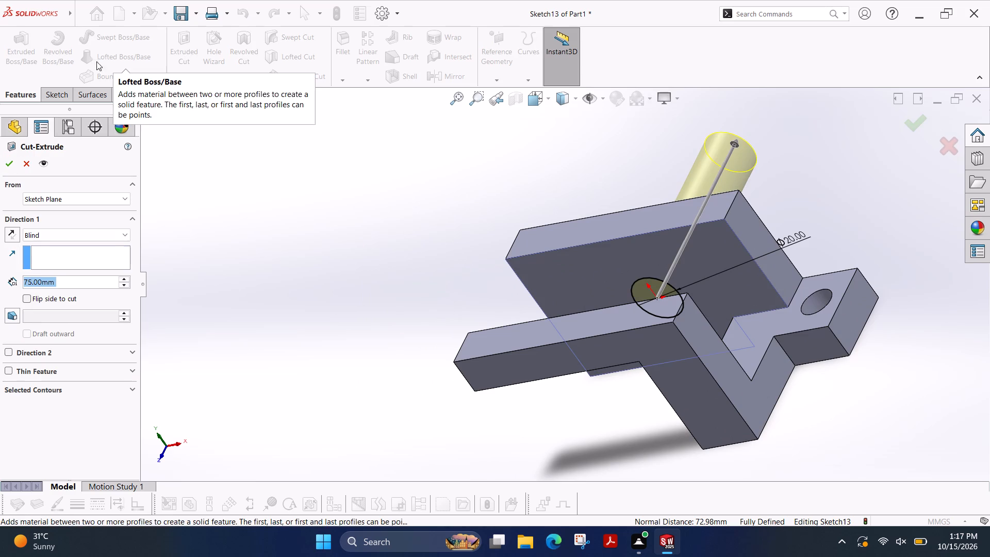
{"action": "left_click", "coordinate": [12, 161]}
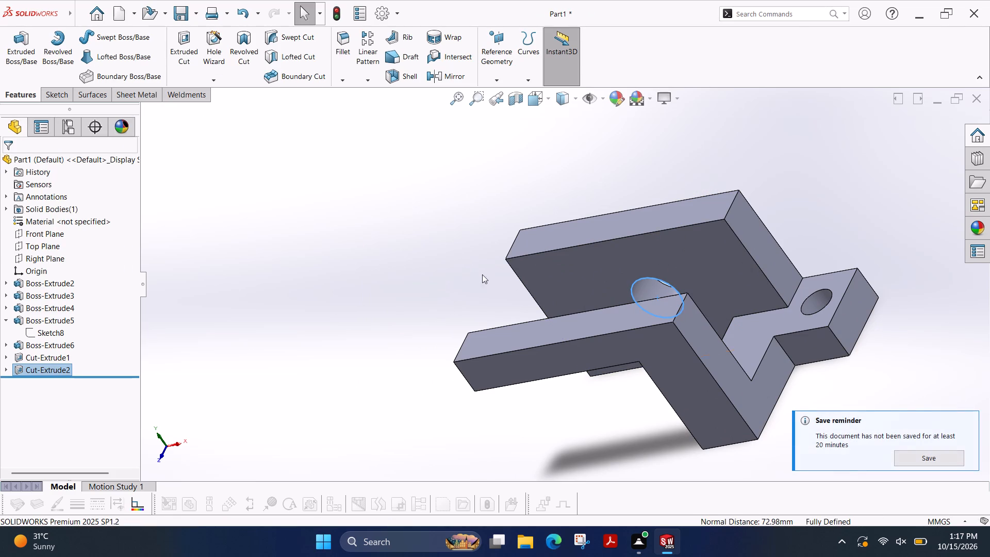
Examine the part from several angles, checking the holes in the large block and the corner boss.
{"action": "middle_click_drag", "start_coordinate": [388, 260], "coordinate": [447, 219], "text": "ctrl+shift"}
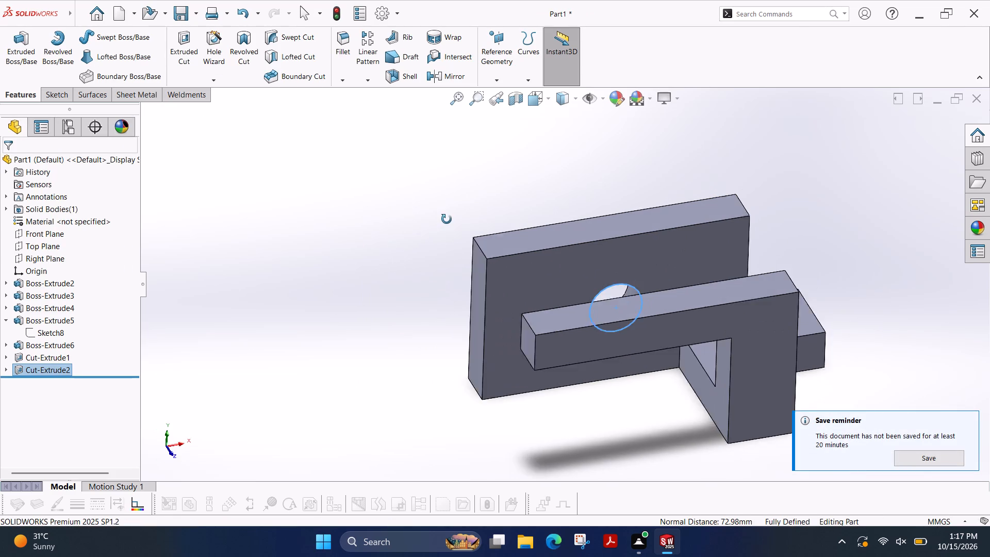
{"action": "middle_click_drag", "start_coordinate": [447, 219], "coordinate": [350, 155], "text": "ctrl+shift"}
{"action": "middle_click_drag", "start_coordinate": [867, 293], "coordinate": [890, 335], "text": "ctrl+shift"}
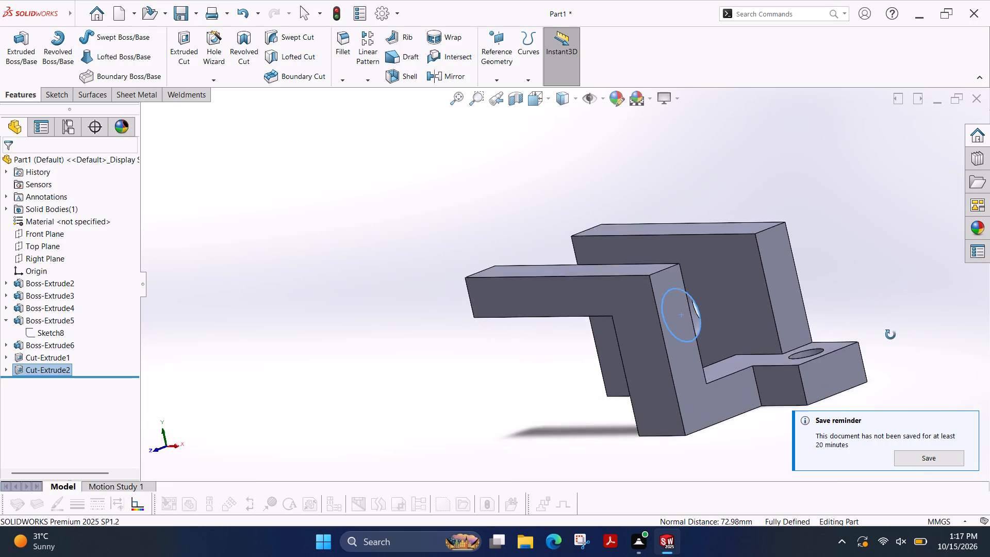
{"action": "middle_click_drag", "start_coordinate": [890, 335], "coordinate": [902, 364], "text": "ctrl+shift"}
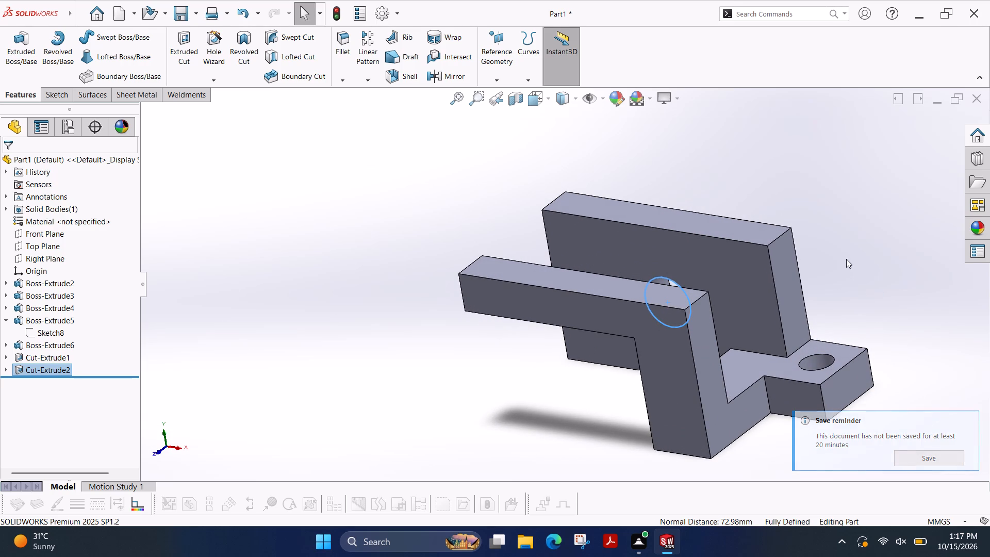
{"action": "key", "text": "Escape"}
{"action": "middle_click_drag", "start_coordinate": [846, 266], "coordinate": [850, 272], "text": "ctrl+shift"}
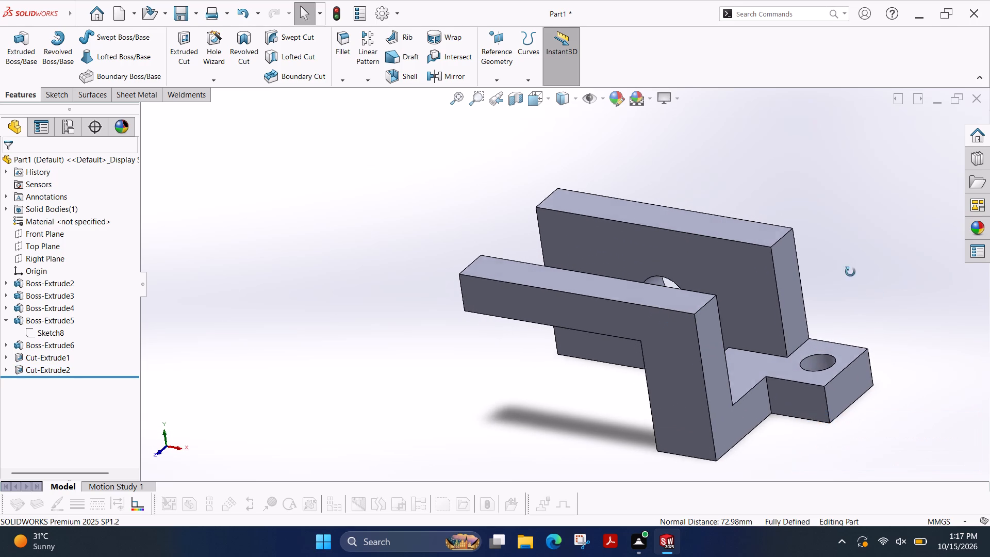
{"action": "middle_click_drag", "start_coordinate": [850, 272], "coordinate": [849, 283], "text": "ctrl+shift"}
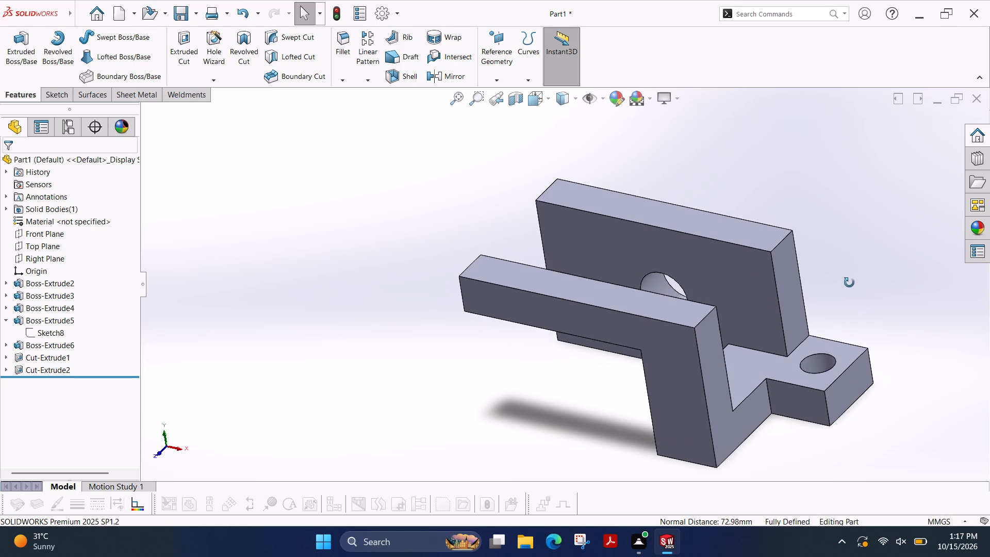
{"action": "middle_click_drag", "start_coordinate": [849, 283], "coordinate": [844, 289], "text": "ctrl+shift"}
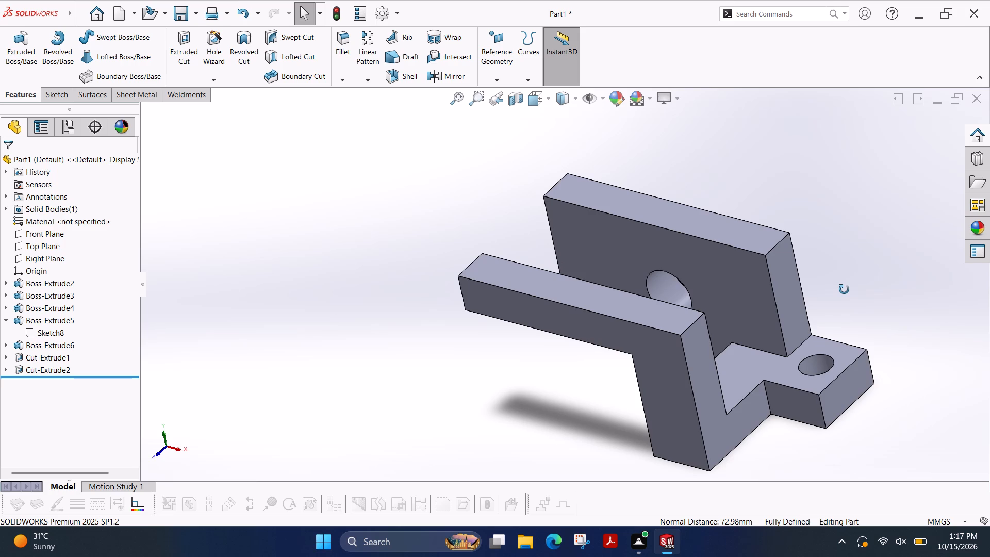
{"action": "middle_click_drag", "start_coordinate": [844, 289], "coordinate": [840, 289], "text": "ctrl+shift"}
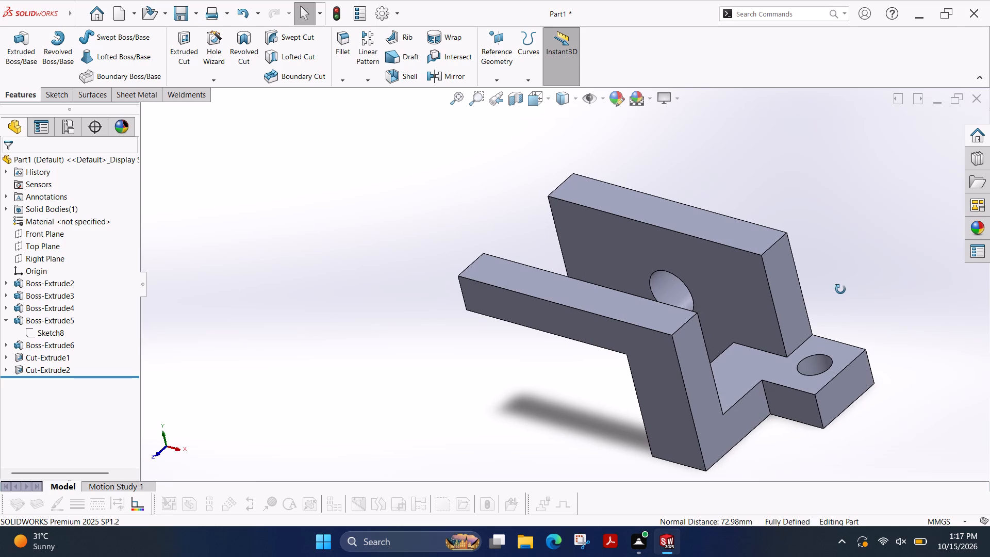
{"action": "middle_click_drag", "start_coordinate": [840, 289], "coordinate": [841, 292], "text": "ctrl+shift"}
{"action": "middle_click", "coordinate": [841, 294], "text": "ctrl+shift"}
{"action": "middle_click", "coordinate": [841, 298], "text": "ctrl+shift"}
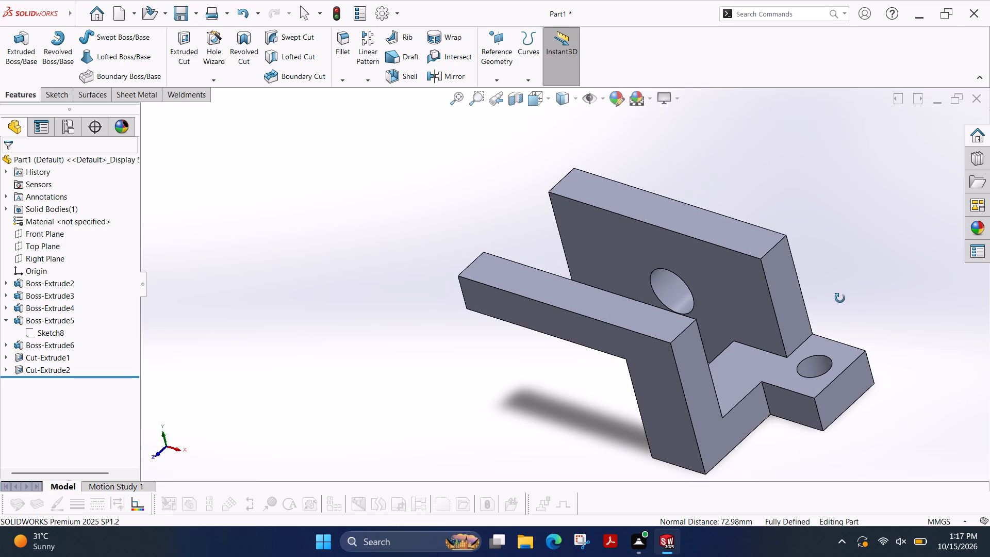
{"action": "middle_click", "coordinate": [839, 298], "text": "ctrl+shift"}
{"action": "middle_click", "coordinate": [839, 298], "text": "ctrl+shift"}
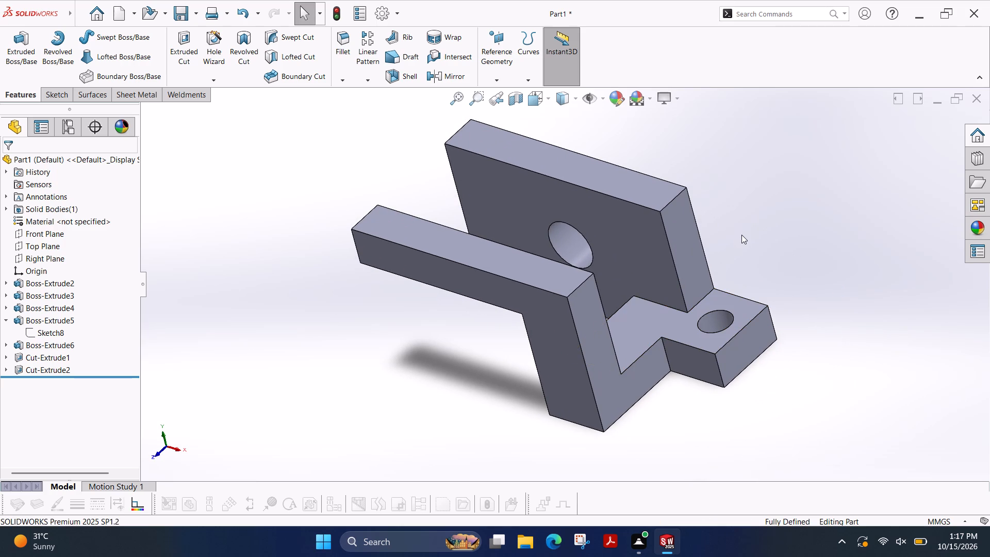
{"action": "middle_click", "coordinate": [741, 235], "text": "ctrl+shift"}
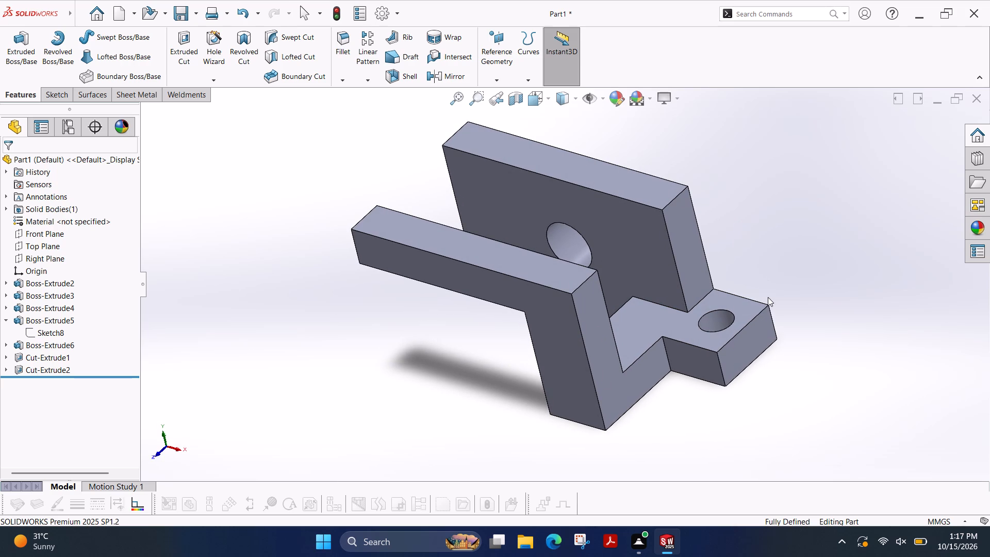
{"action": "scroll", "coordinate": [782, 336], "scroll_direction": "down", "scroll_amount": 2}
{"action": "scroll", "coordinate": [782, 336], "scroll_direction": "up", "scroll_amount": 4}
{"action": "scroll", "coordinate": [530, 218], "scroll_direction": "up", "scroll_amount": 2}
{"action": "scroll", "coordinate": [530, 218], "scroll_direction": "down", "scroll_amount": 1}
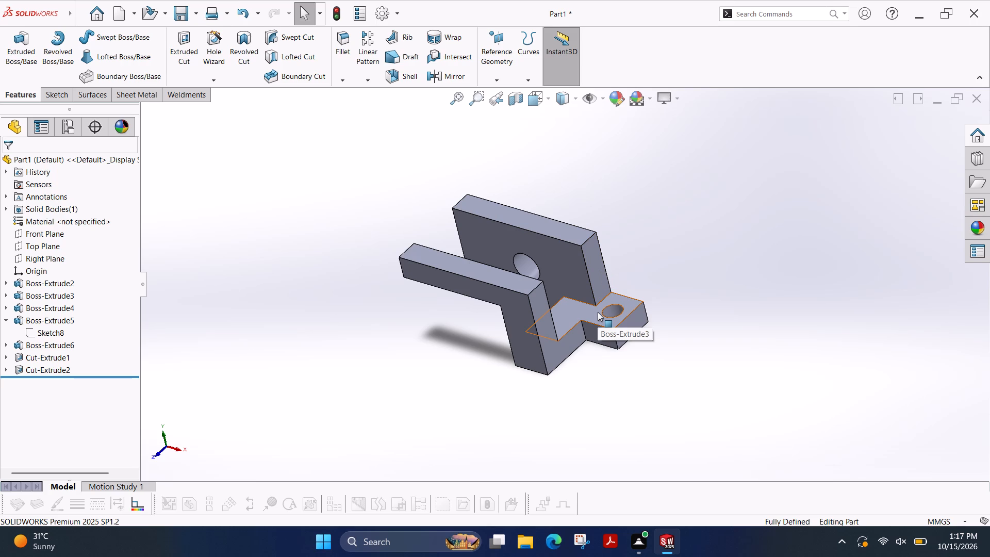
Save the part as fujiPart126 in the solidworks folder of fuji drawing file.
{"action": "key", "text": "ctrl+s"}
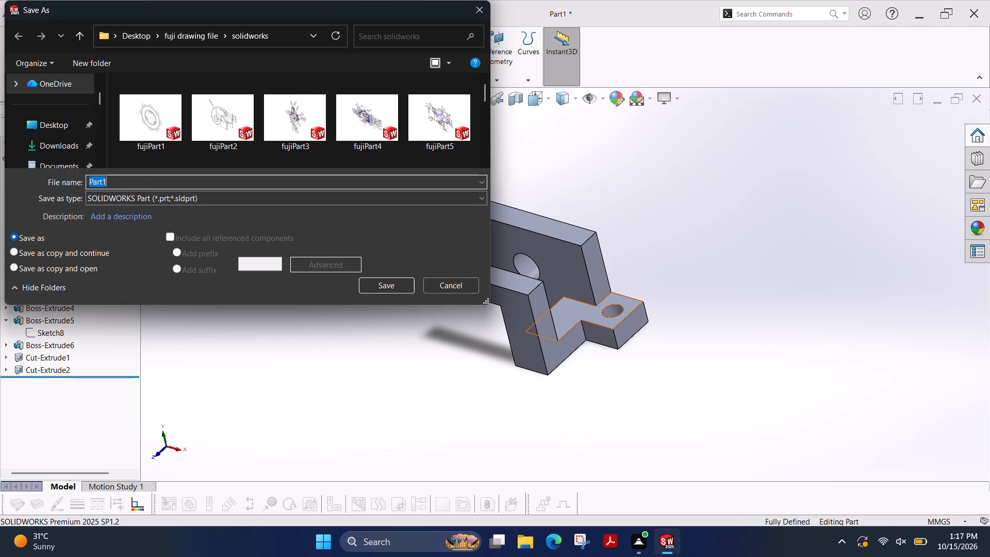
{"action": "scroll", "coordinate": [214, 120], "scroll_direction": "down", "scroll_amount": 20}
{"action": "scroll", "coordinate": [214, 120], "scroll_direction": "down", "scroll_amount": 6}
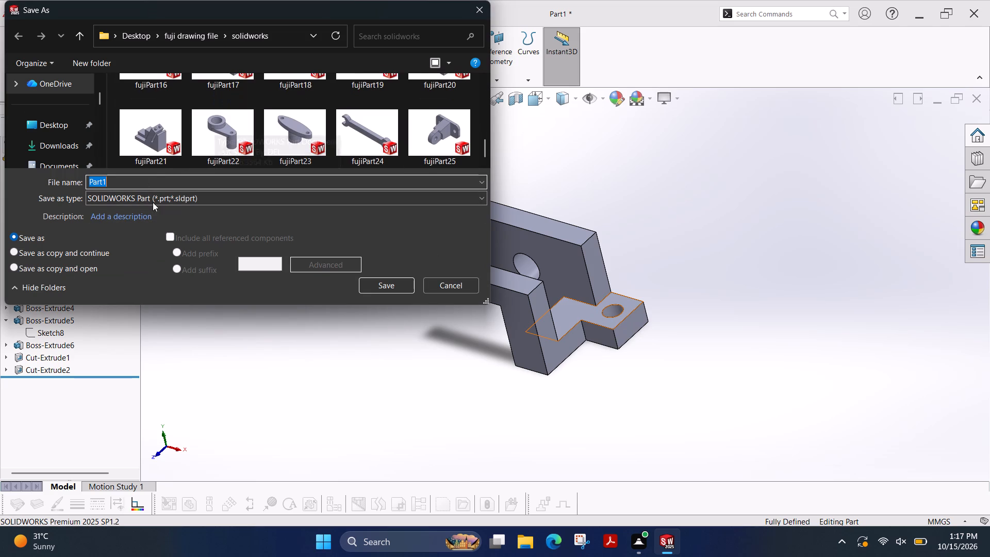
{"action": "key", "text": "Right"}
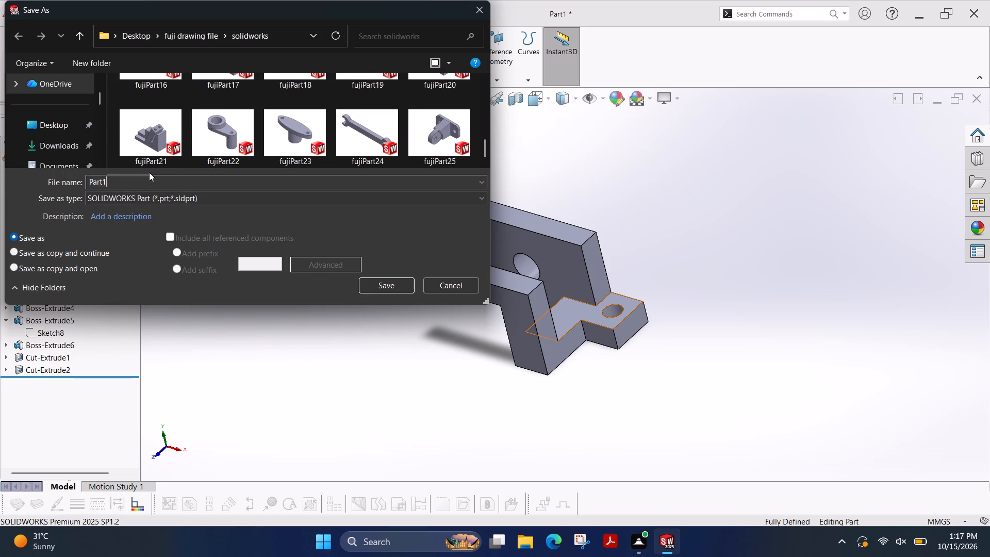
{"action": "type", "text": "26"}
{"action": "key", "text": "Left"}
{"action": "key", "text": "Left"}
{"action": "key", "text": "Left"}
{"action": "key", "text": "Left"}
{"action": "key", "text": "Left"}
{"action": "key", "text": "Left"}
{"action": "key", "text": "Left"}
{"action": "key", "text": "Left"}
{"action": "key", "text": "Left"}
{"action": "key", "text": "Left"}
{"action": "key", "text": "Left"}
{"action": "key", "text": "Left"}
{"action": "key", "text": "Left"}
{"action": "key", "text": "Left"}
{"action": "type", "text": "fuji"}
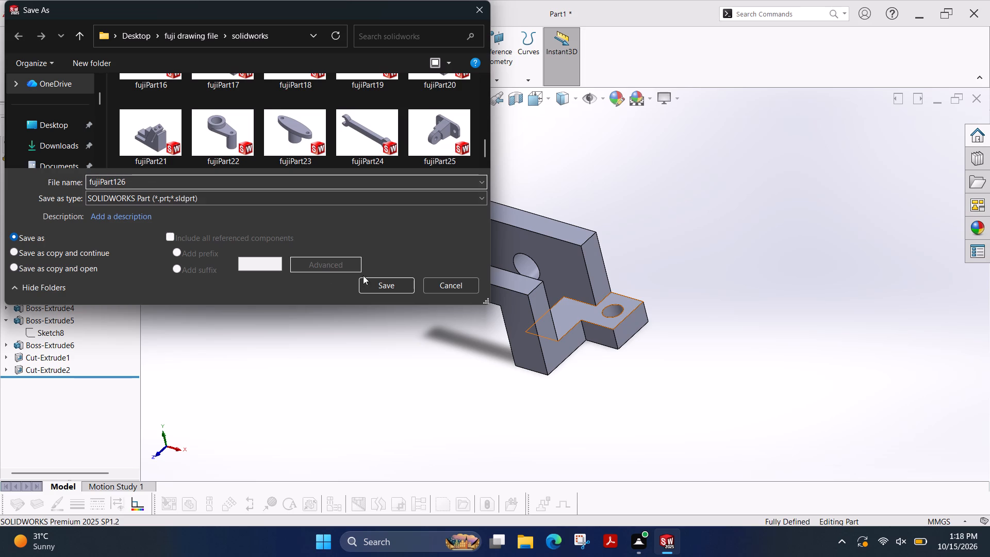
{"action": "left_click", "coordinate": [379, 286]}
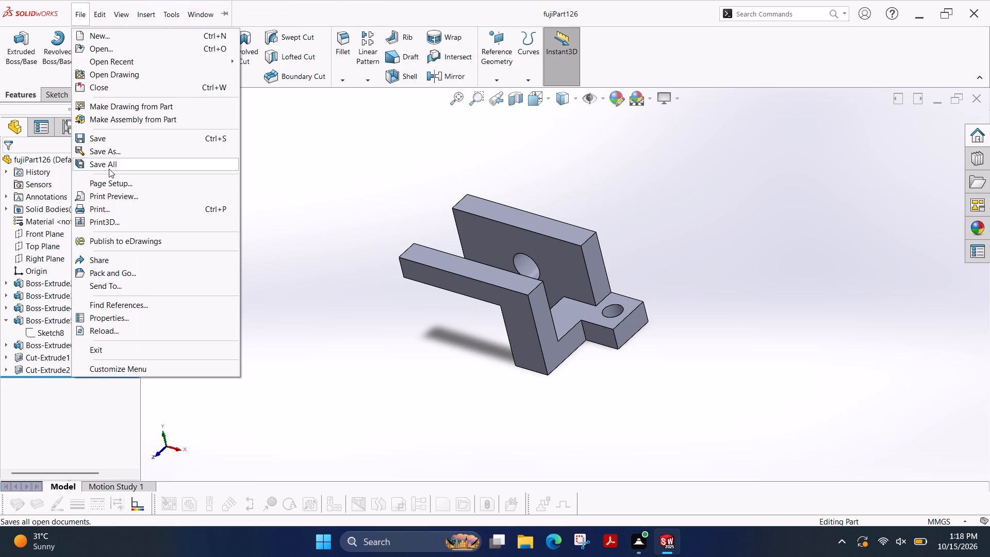
Make a drawing from the part using the standard A3 (ISO) sheet format.
{"action": "left_click", "coordinate": [128, 108]}
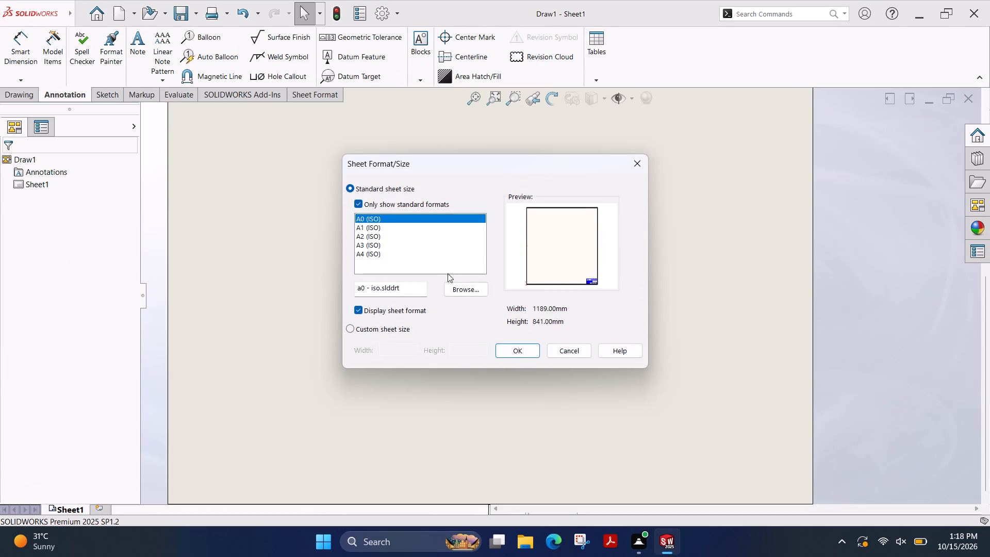
{"action": "left_click", "coordinate": [375, 245]}
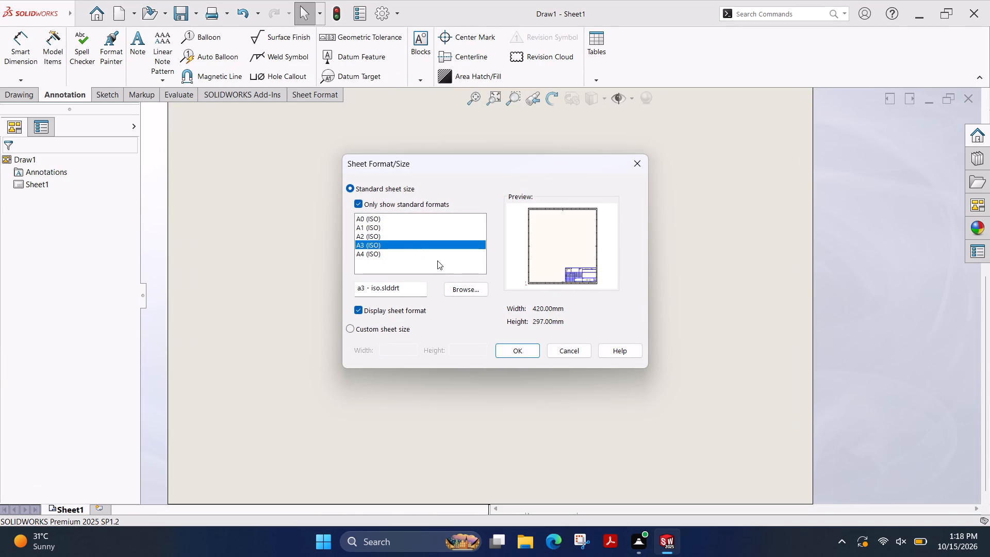
{"action": "left_click", "coordinate": [519, 351]}
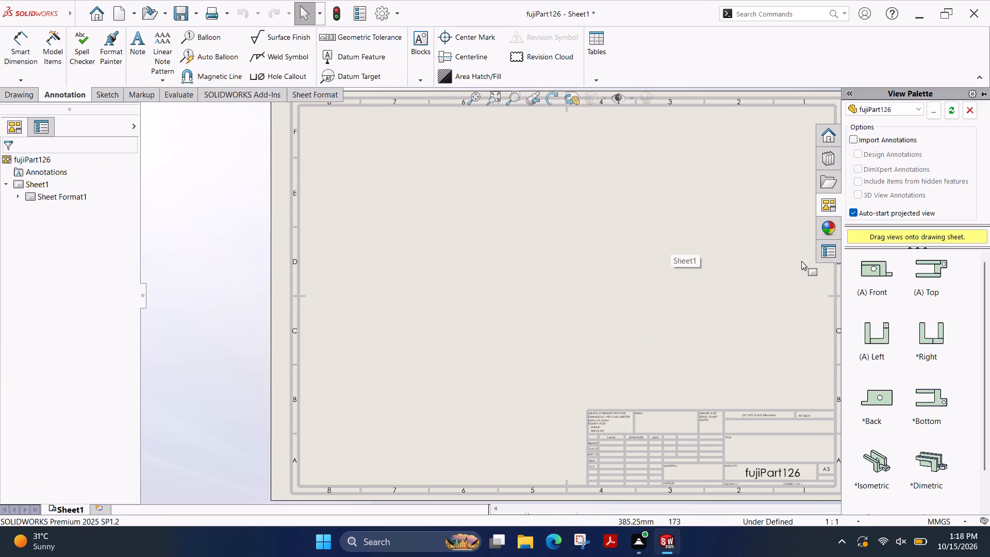
Place the part's Front view in the lower-left area of the drawing sheet, leaving room above and beside it.
{"action": "left_click", "coordinate": [876, 273]}
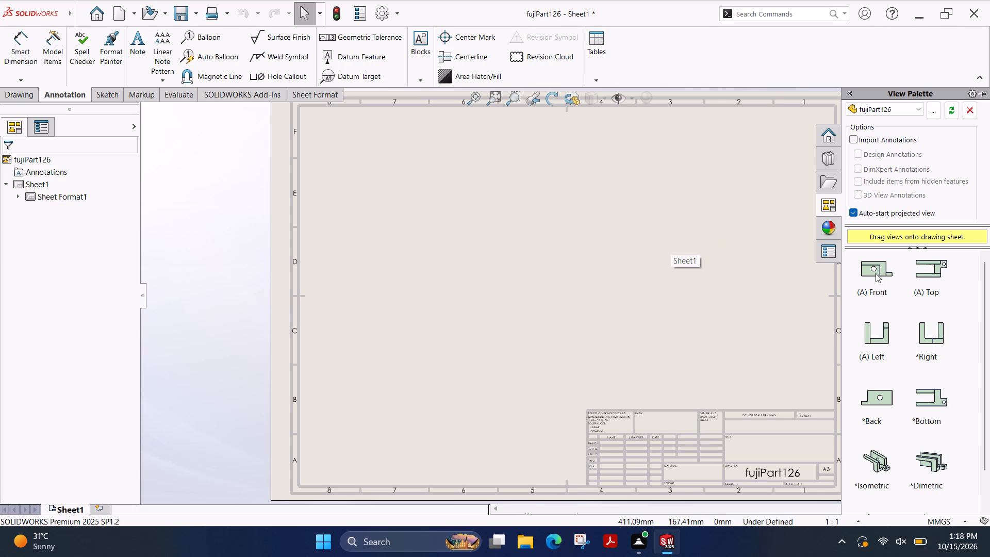
{"action": "left_click_drag", "start_coordinate": [871, 269], "coordinate": [531, 330]}
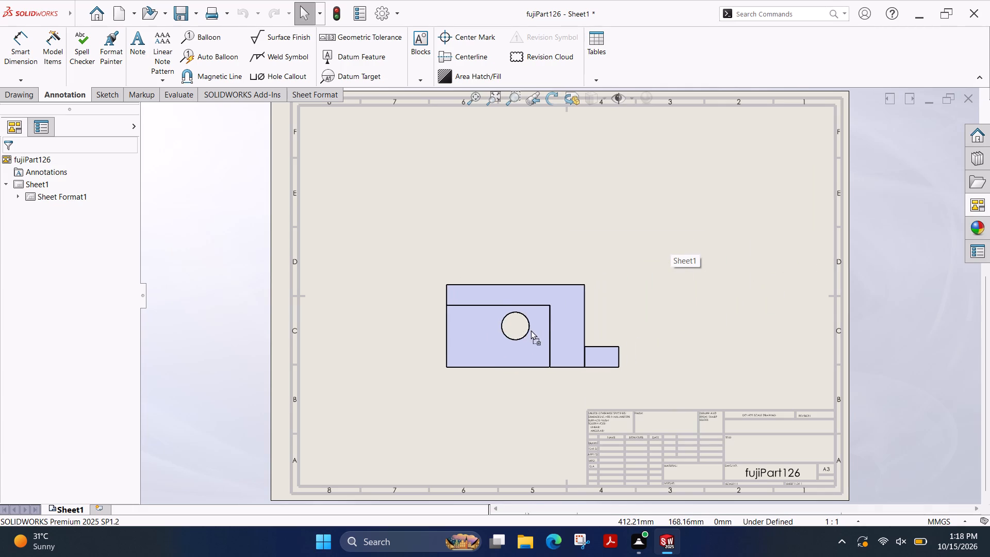
{"action": "left_click_drag", "start_coordinate": [531, 330], "coordinate": [418, 359]}
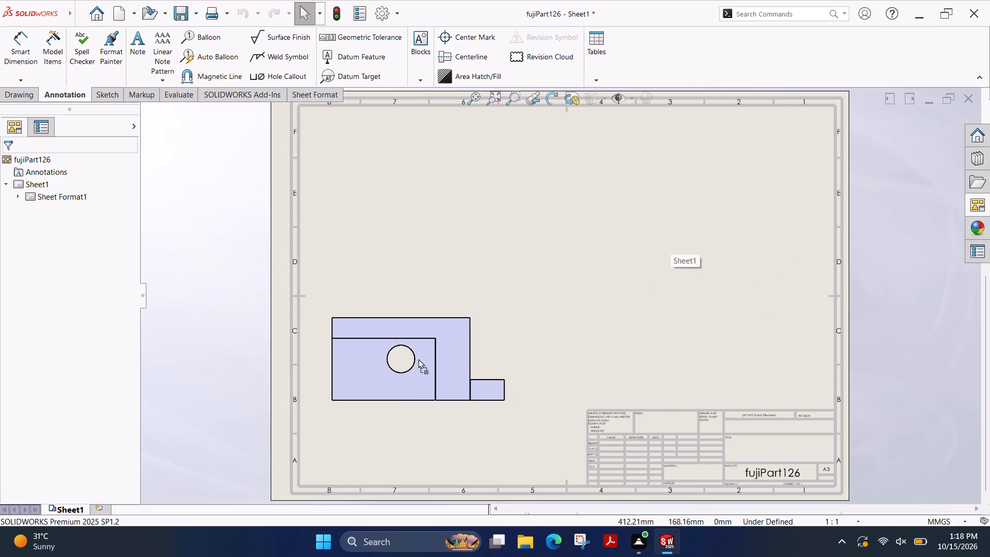
{"action": "left_click_drag", "start_coordinate": [418, 359], "coordinate": [414, 337]}
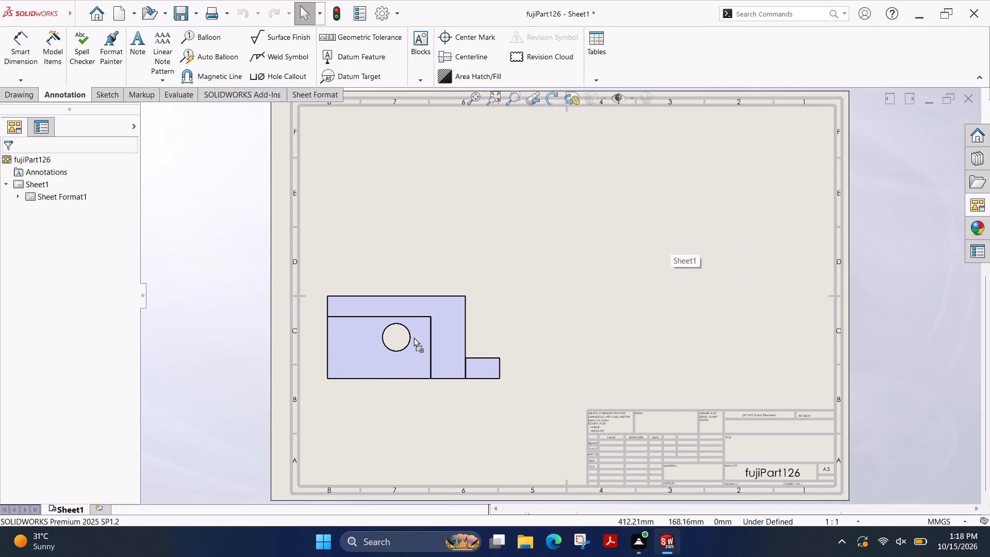
{"action": "left_click_drag", "start_coordinate": [414, 337], "coordinate": [414, 337]}
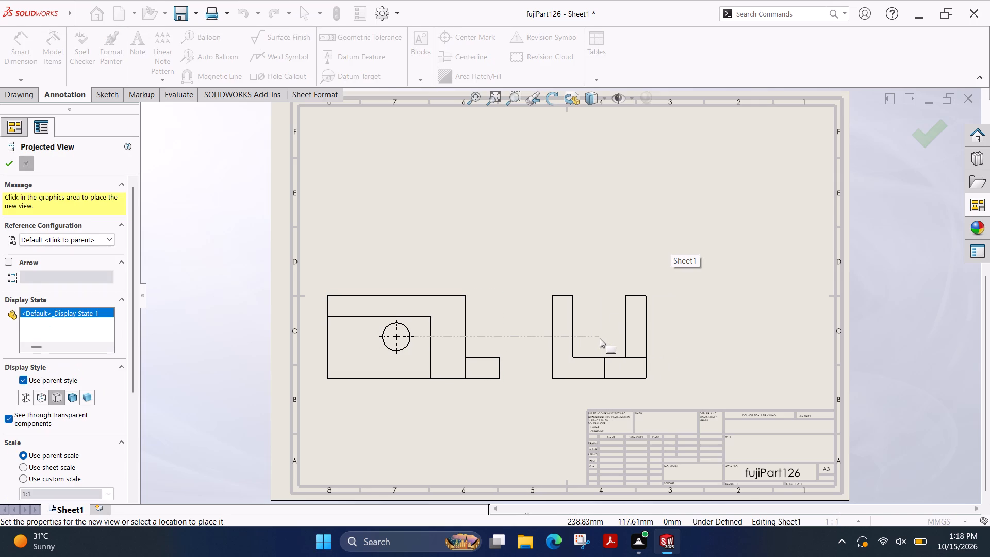
Project the side, isometric and top views from the front view, with the top view directly above it.
{"action": "left_click", "coordinate": [600, 338]}
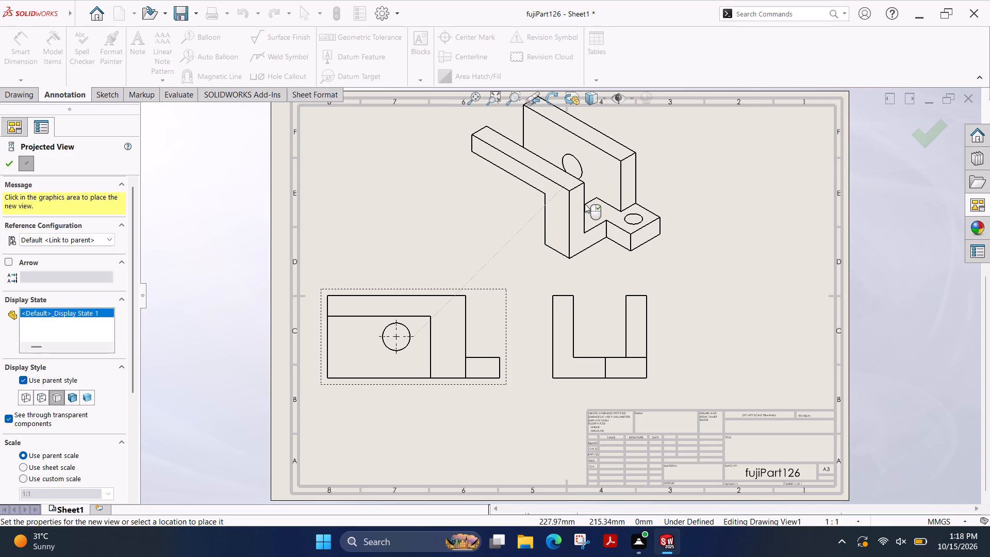
{"action": "scroll", "coordinate": [713, 186], "scroll_direction": "up", "scroll_amount": 2}
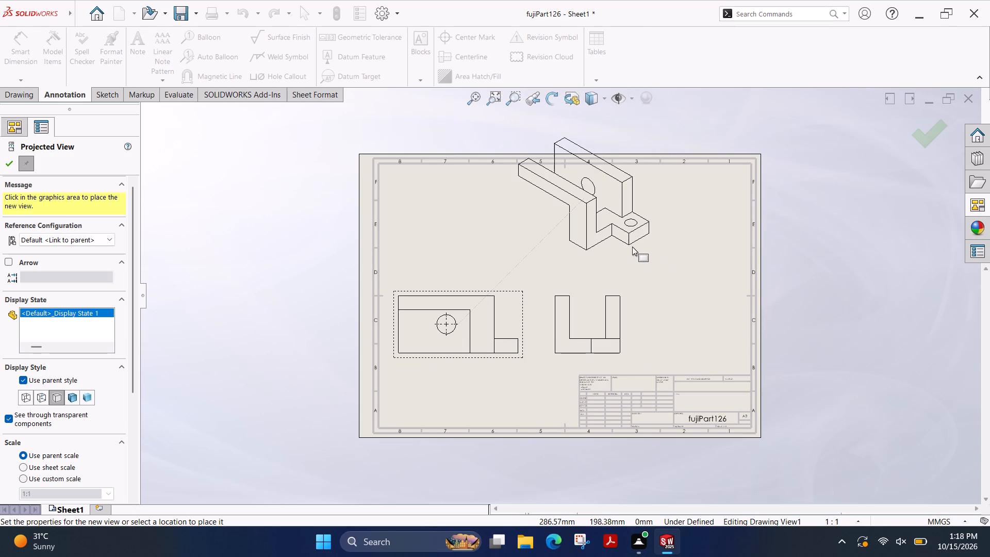
{"action": "left_click", "coordinate": [632, 247]}
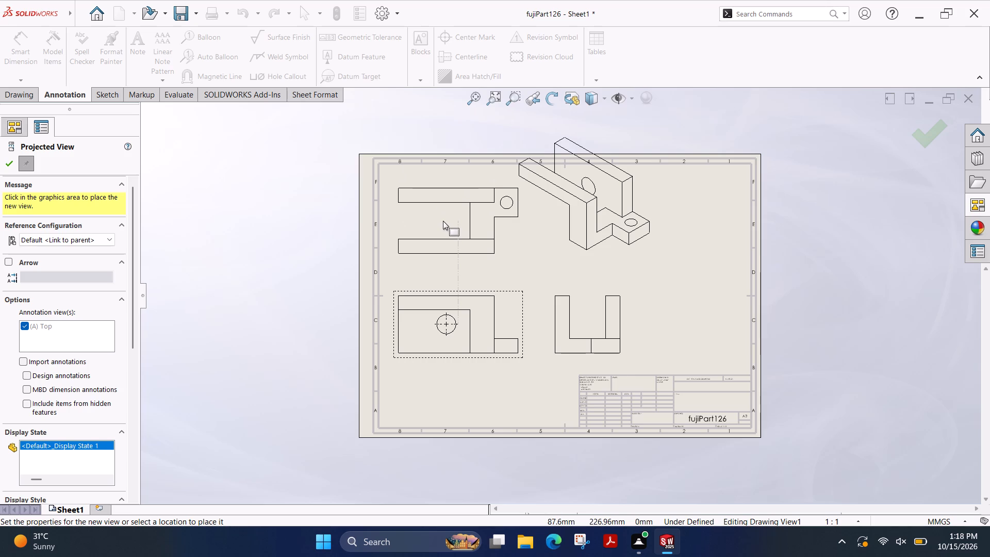
{"action": "left_click", "coordinate": [443, 221]}
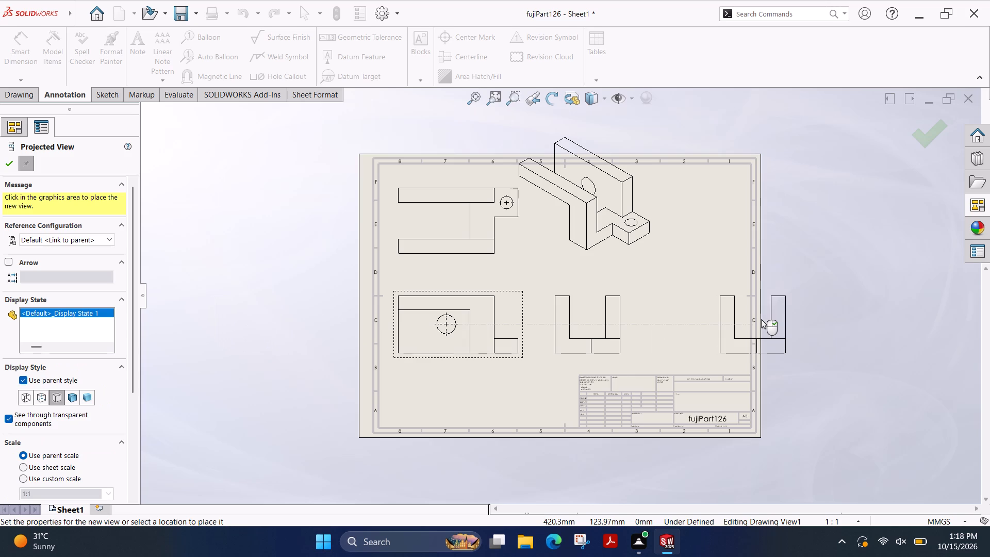
{"action": "key", "text": "Escape"}
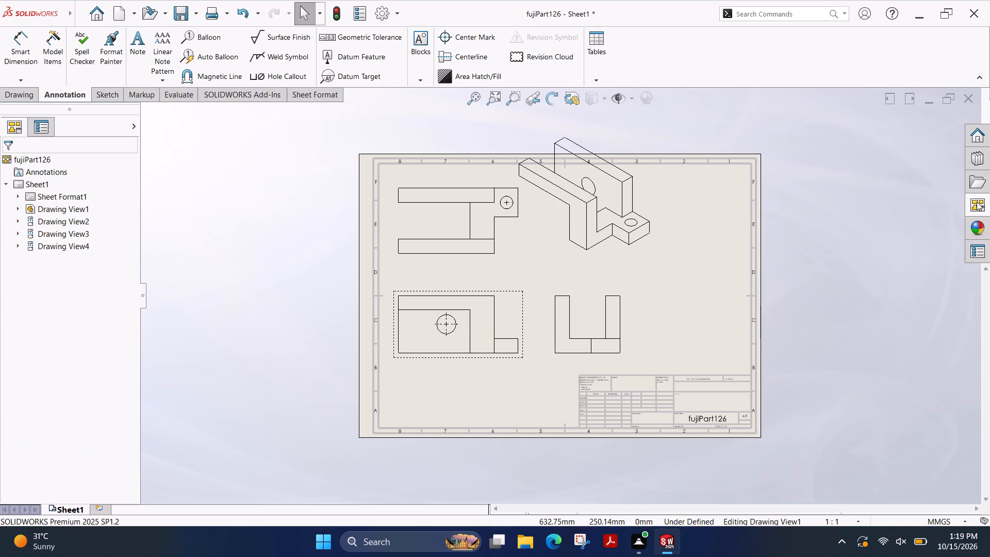
Add the Back view to the right of the side view, in line with the front view, without further projected views.
{"action": "left_click", "coordinate": [978, 202]}
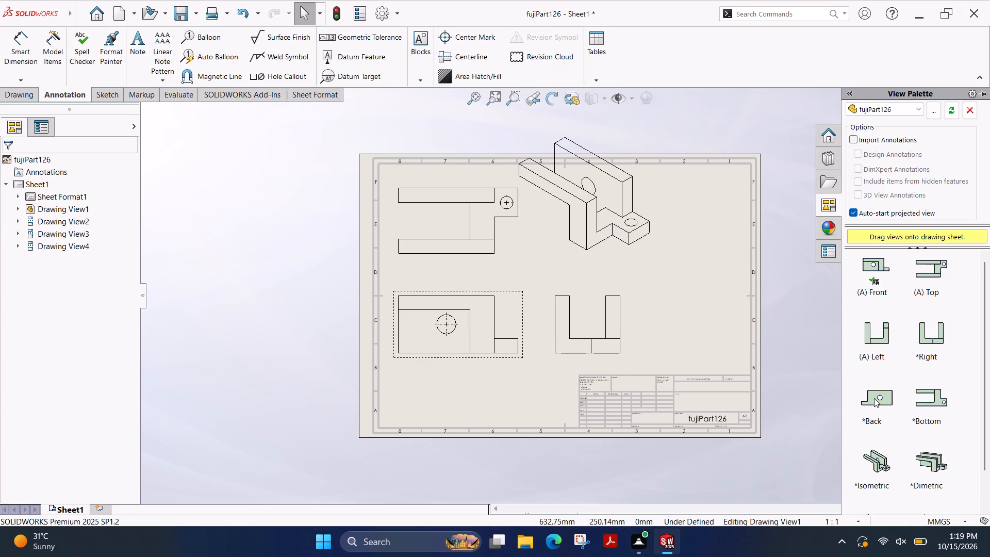
{"action": "left_click_drag", "start_coordinate": [874, 398], "coordinate": [692, 335]}
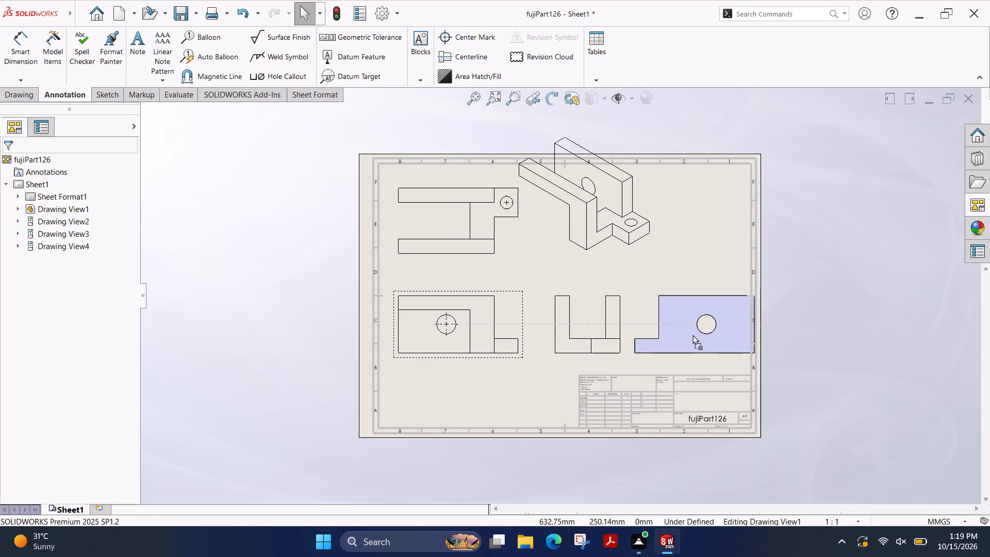
{"action": "left_click_drag", "start_coordinate": [692, 335], "coordinate": [691, 333]}
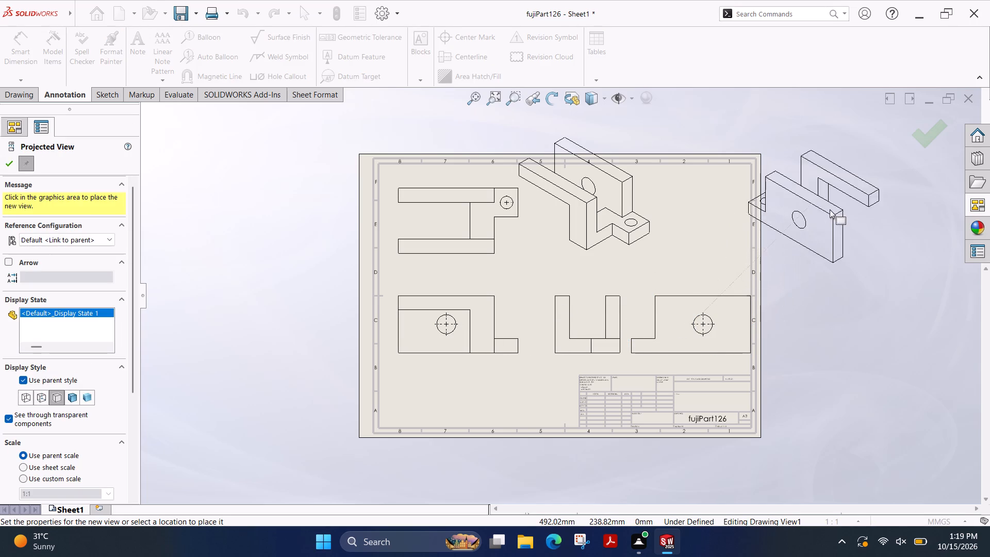
{"action": "key", "text": "Escape"}
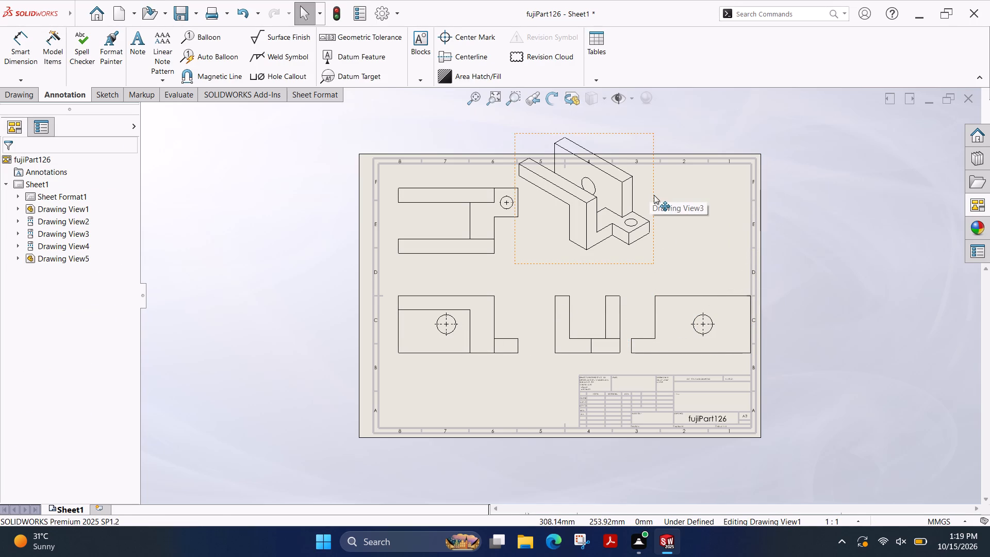
Move the isometric view into the upper-right corner of the sheet, inside the border.
{"action": "left_click_drag", "start_coordinate": [654, 195], "coordinate": [714, 232]}
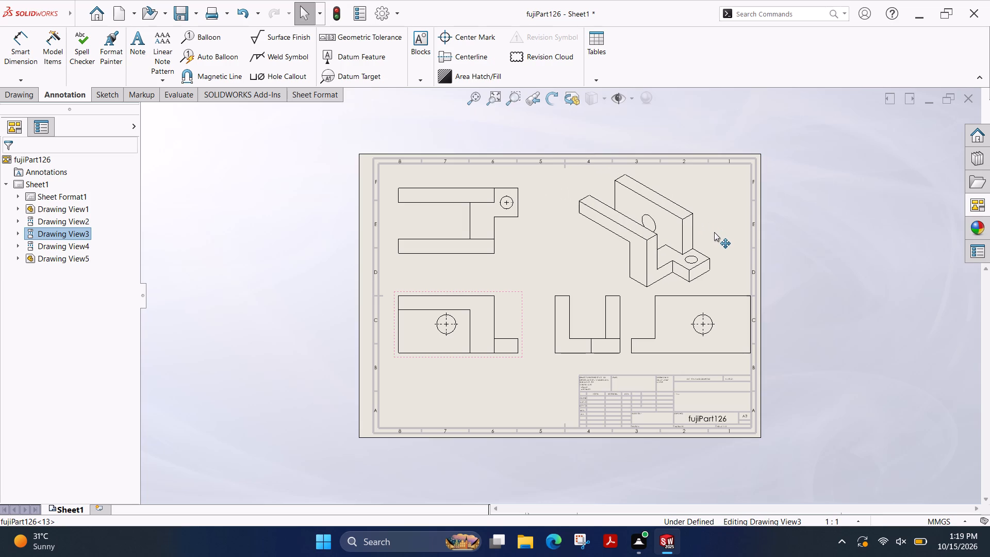
{"action": "left_click_drag", "start_coordinate": [714, 232], "coordinate": [735, 226]}
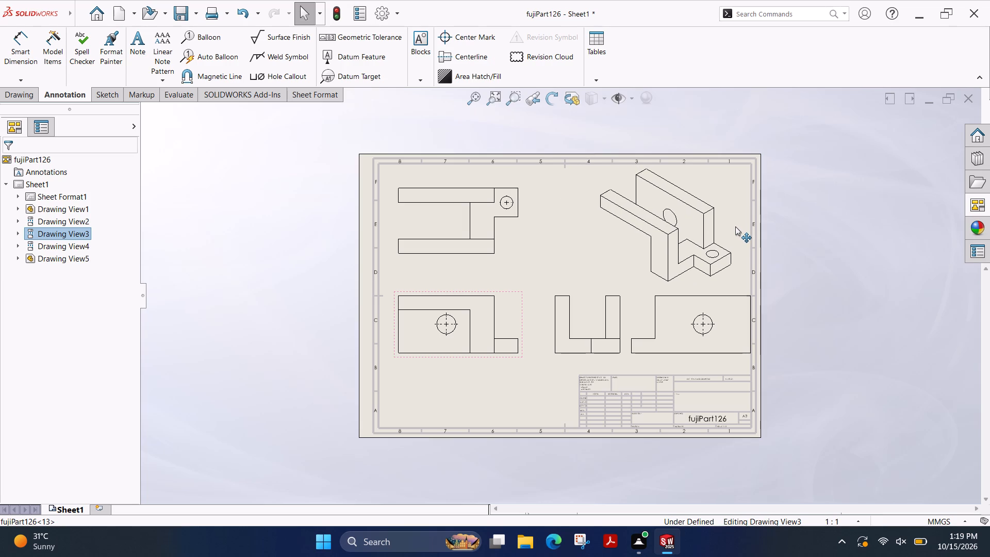
{"action": "left_click_drag", "start_coordinate": [735, 226], "coordinate": [739, 227]}
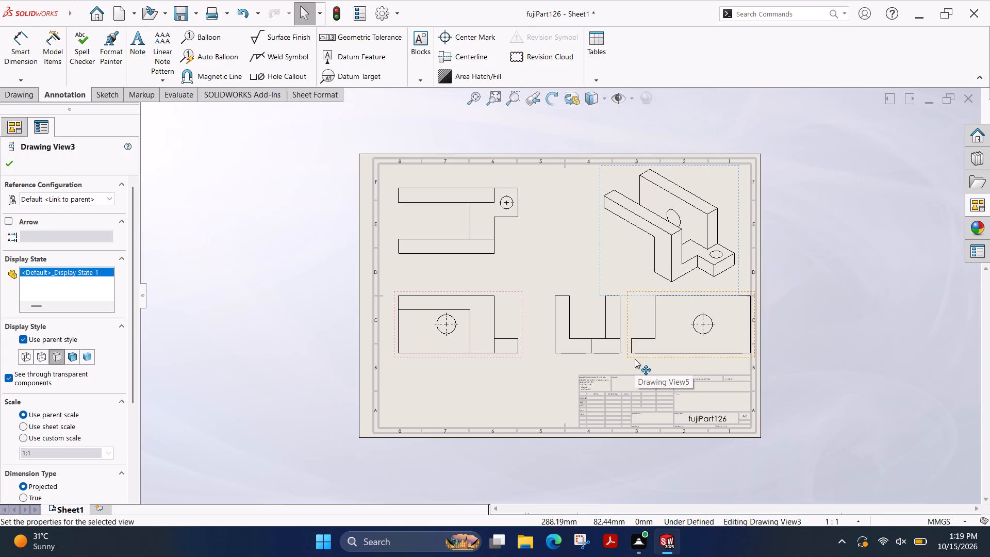
Shift the side view slightly toward the front view to even out its spacing from the back view.
{"action": "left_click_drag", "start_coordinate": [571, 359], "coordinate": [552, 357]}
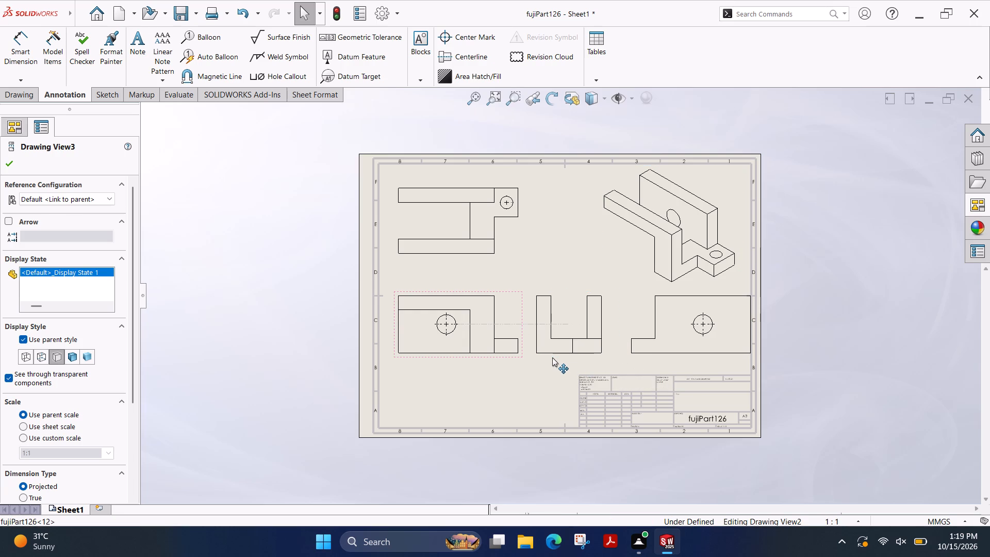
{"action": "left_click_drag", "start_coordinate": [552, 357], "coordinate": [558, 358]}
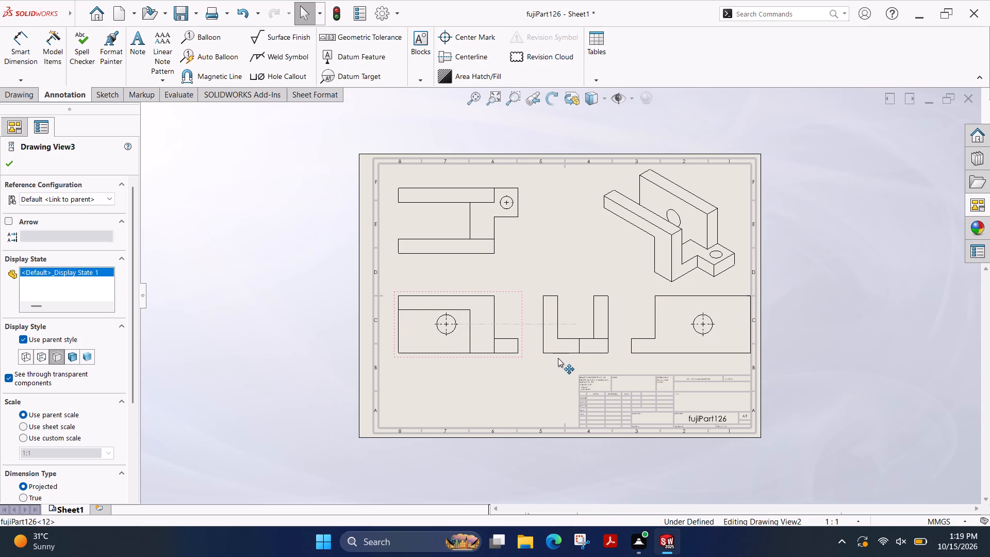
{"action": "left_click_drag", "start_coordinate": [558, 358], "coordinate": [557, 358]}
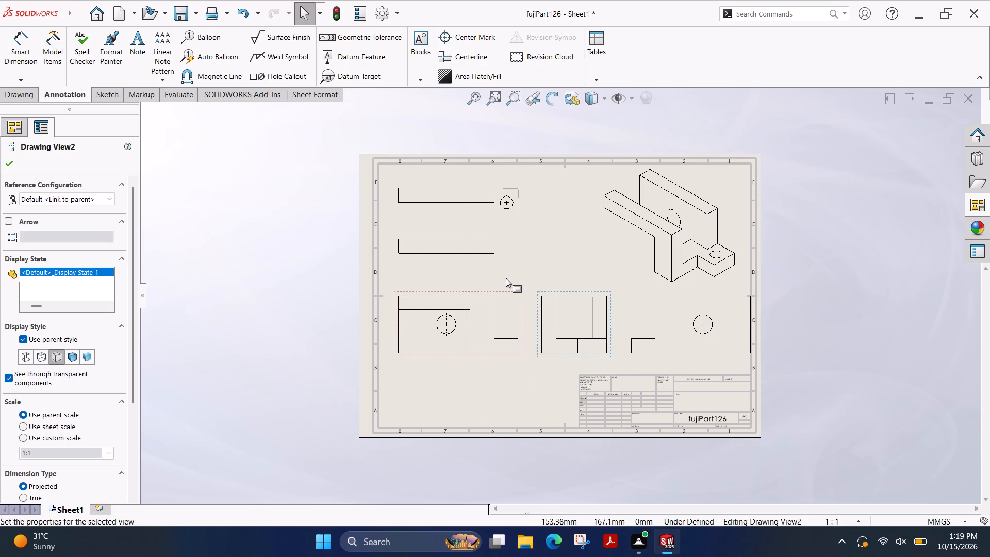
Shift the front view, with its aligned top view, and the side view slightly toward the back view.
{"action": "left_click_drag", "start_coordinate": [520, 256], "coordinate": [532, 256]}
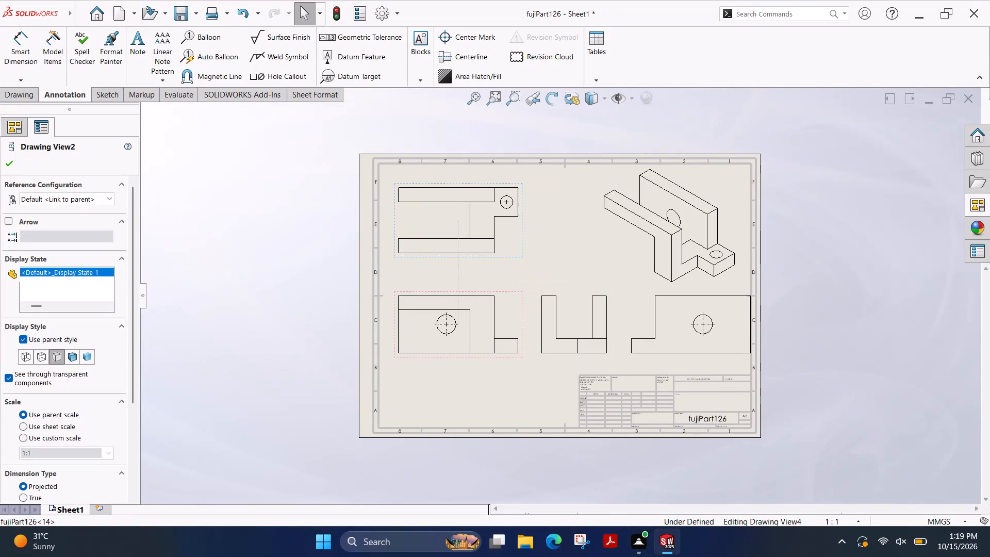
{"action": "left_click_drag", "start_coordinate": [519, 254], "coordinate": [530, 255]}
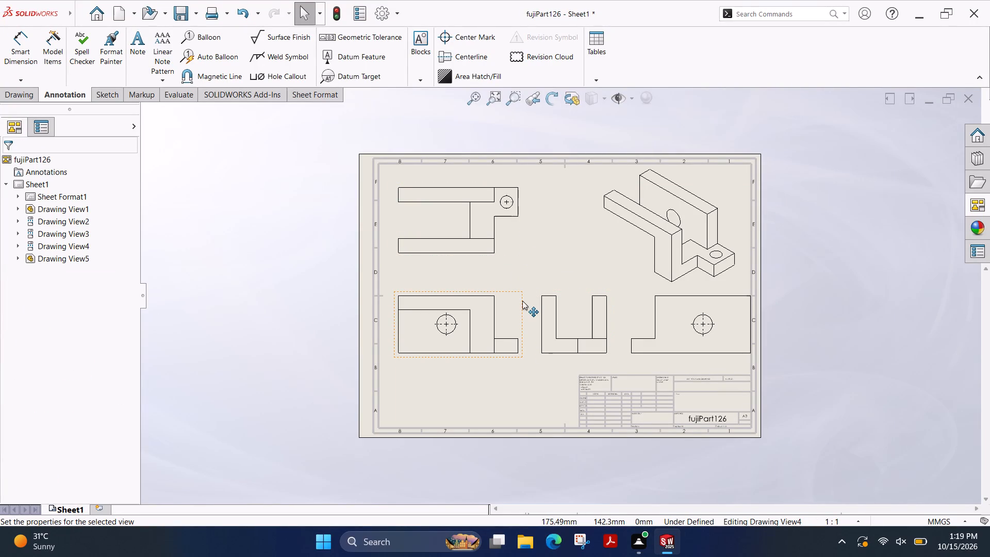
{"action": "left_click_drag", "start_coordinate": [520, 300], "coordinate": [524, 300]}
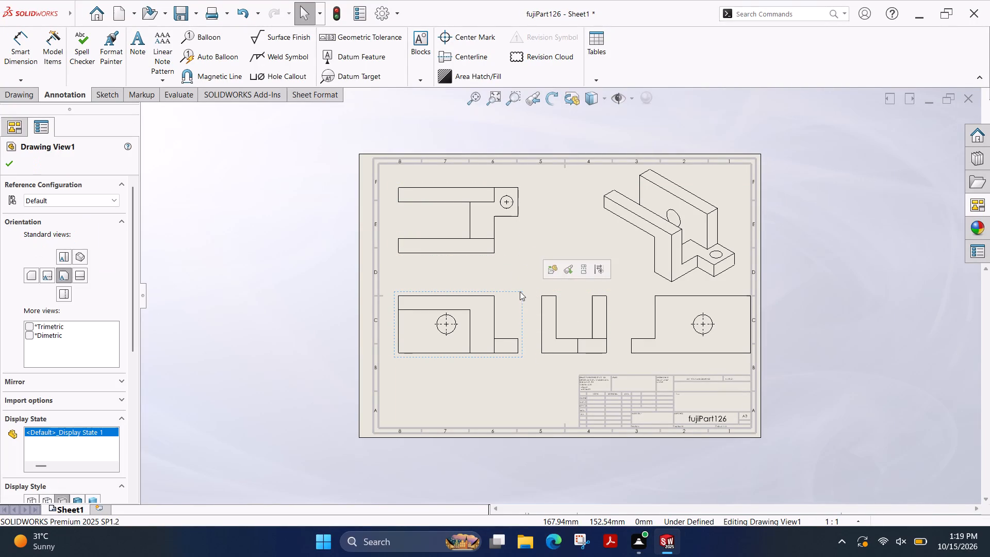
{"action": "left_click_drag", "start_coordinate": [520, 291], "coordinate": [527, 291]}
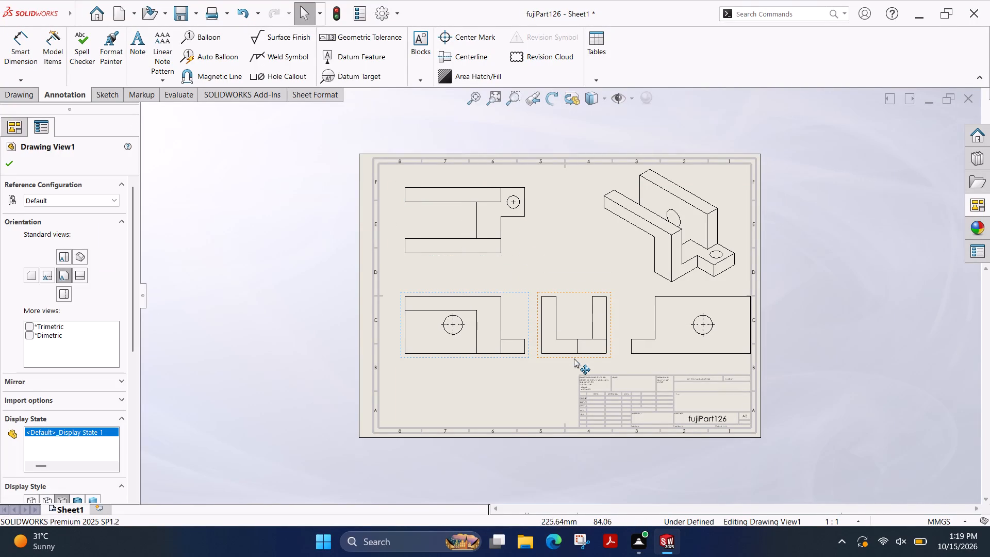
{"action": "left_click_drag", "start_coordinate": [564, 357], "coordinate": [571, 386]}
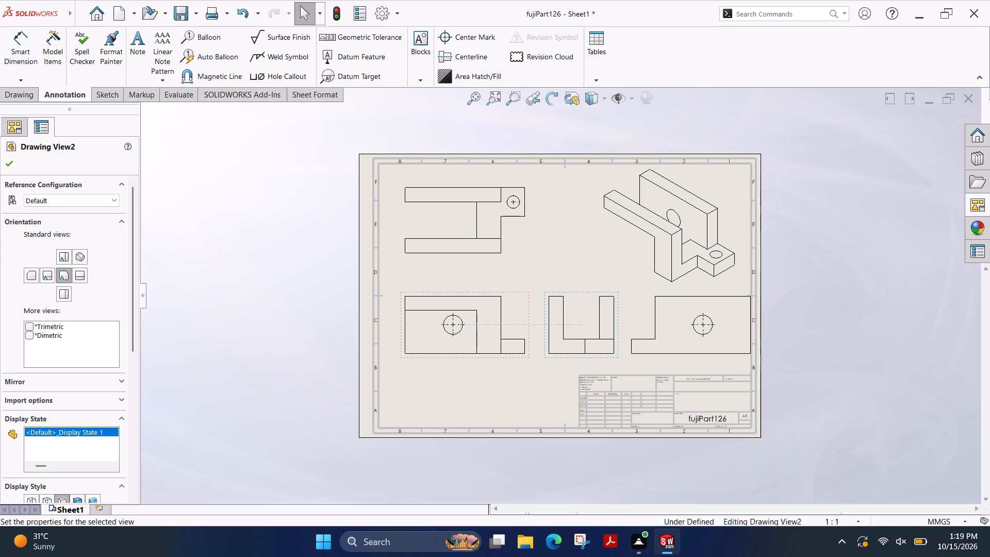
Move the back view slightly toward the side view, clear of the sheet border and without overlapping the side view.
{"action": "left_click_drag", "start_coordinate": [735, 358], "coordinate": [618, 415]}
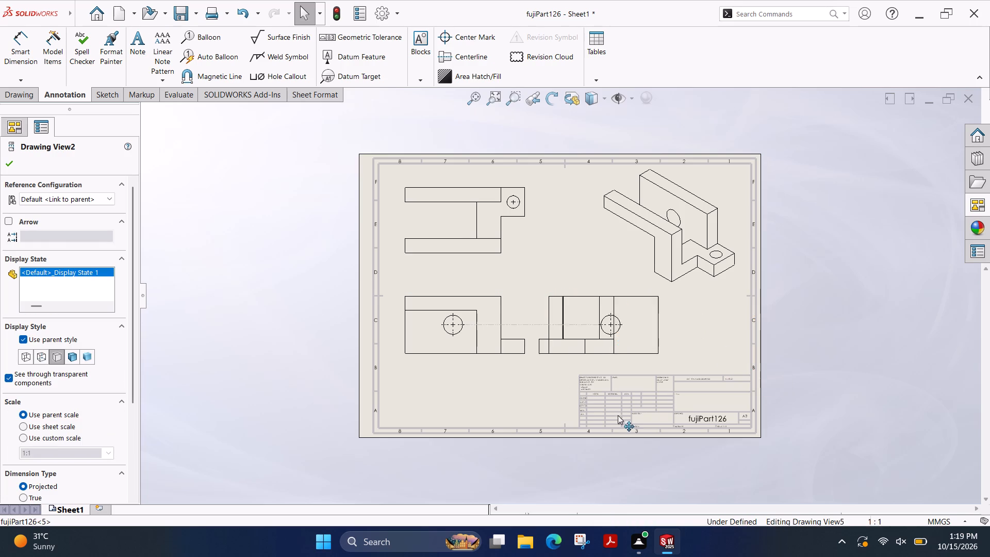
{"action": "left_click_drag", "start_coordinate": [618, 415], "coordinate": [728, 394]}
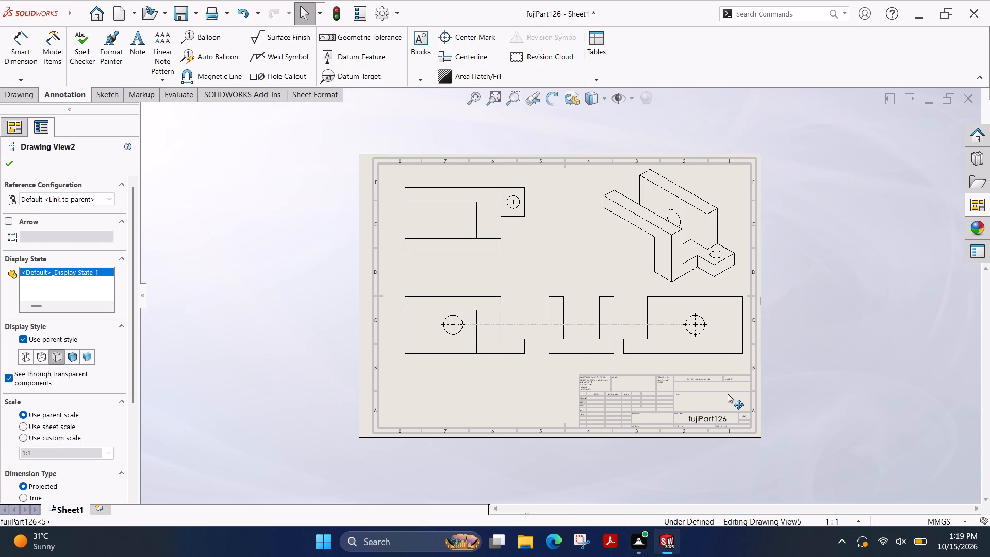
{"action": "left_click_drag", "start_coordinate": [728, 394], "coordinate": [729, 394]}
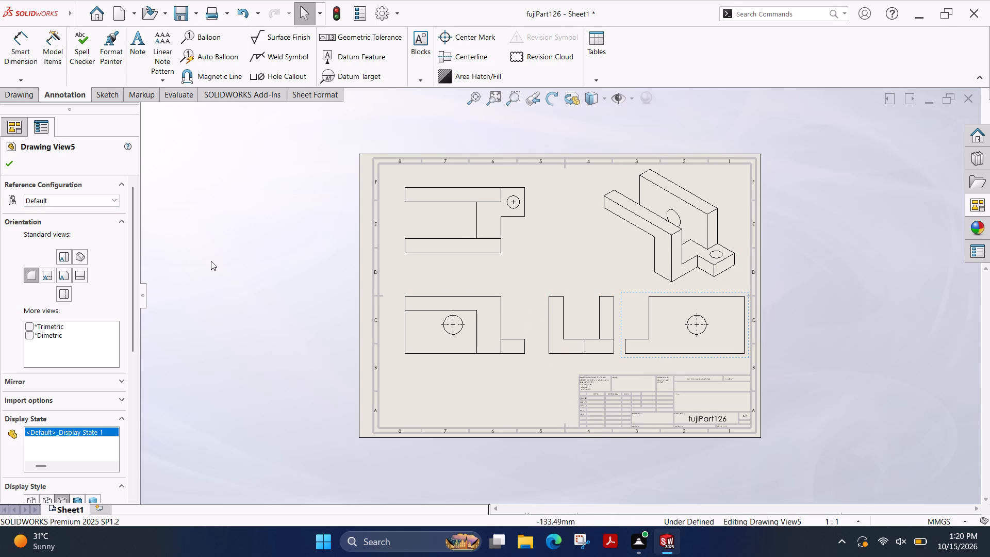
{"action": "left_click", "coordinate": [77, 205]}
{"action": "left_click", "coordinate": [77, 205]}
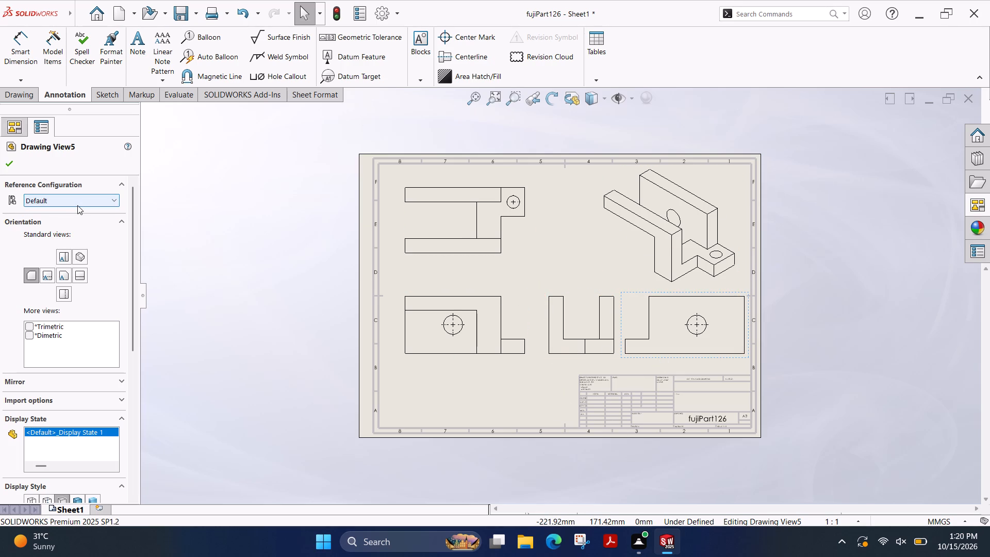
{"action": "left_click", "coordinate": [10, 165]}
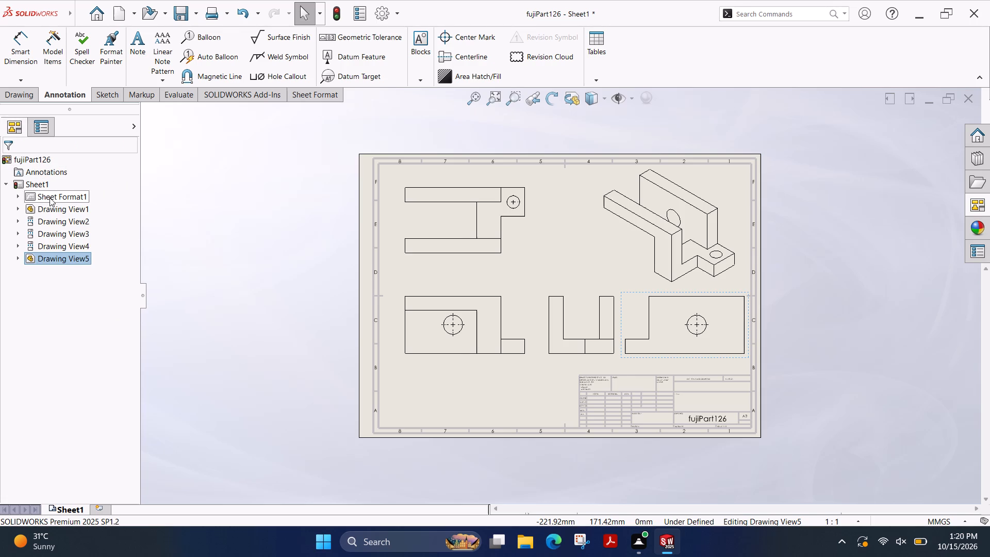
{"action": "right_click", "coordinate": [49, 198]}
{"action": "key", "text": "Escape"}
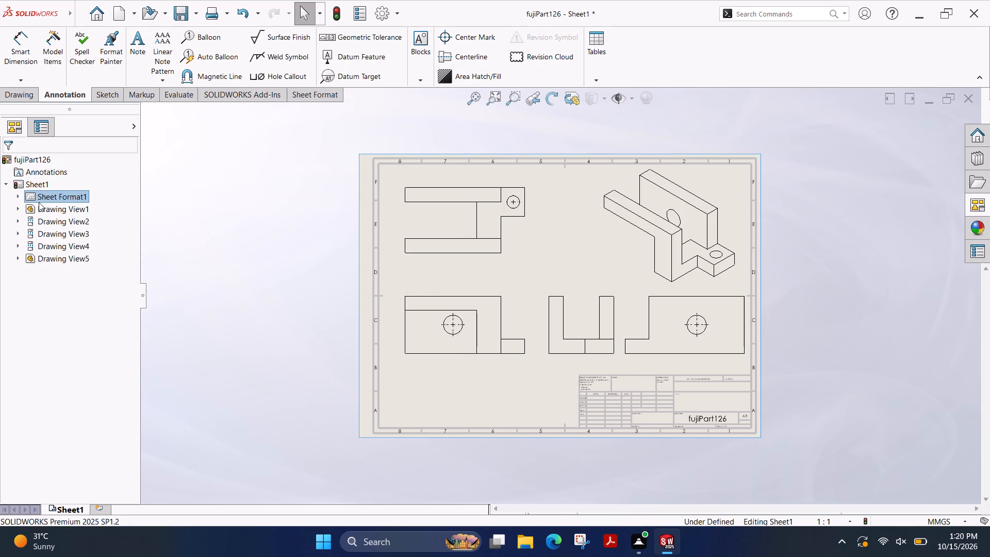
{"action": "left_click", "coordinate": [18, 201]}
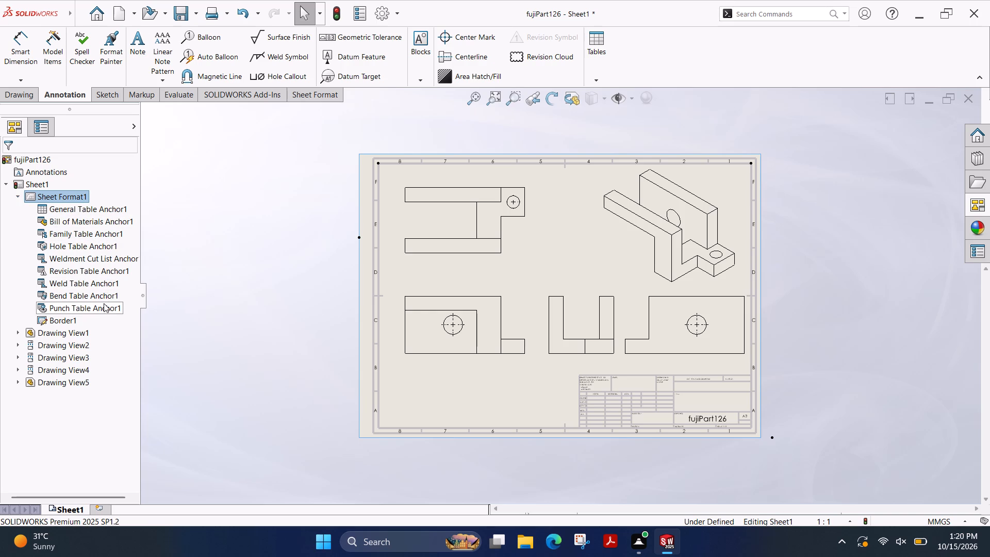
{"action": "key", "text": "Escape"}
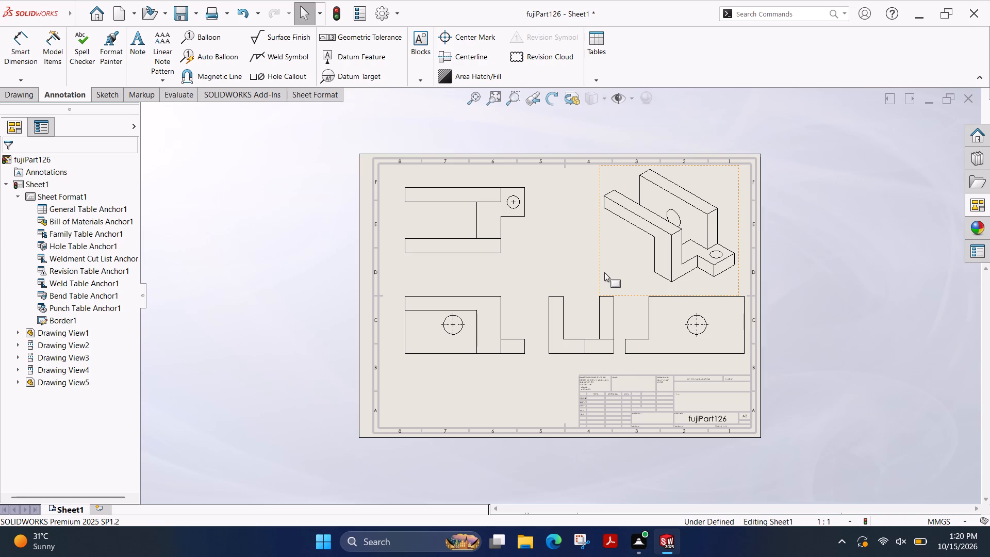
Dimension the tab in the top view: hole centre to end edge, tab width and hole diameter.
{"action": "scroll", "coordinate": [533, 215], "scroll_direction": "down", "scroll_amount": 6}
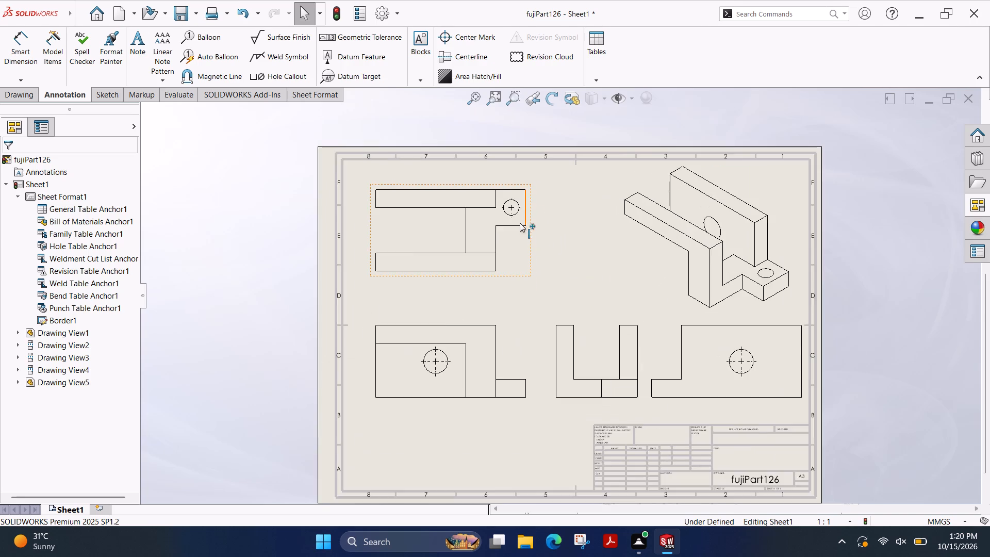
{"action": "scroll", "coordinate": [520, 223], "scroll_direction": "down", "scroll_amount": 1}
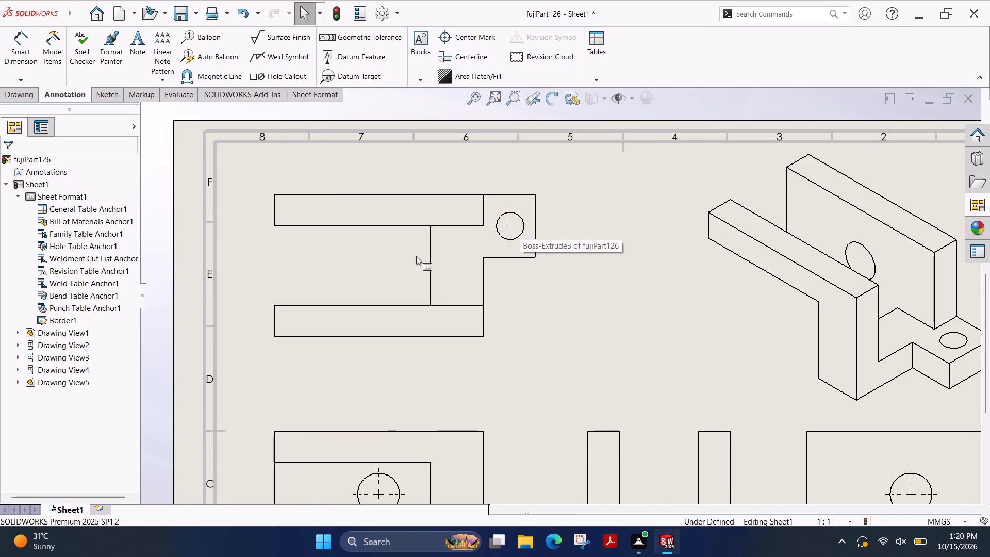
{"action": "left_click", "coordinate": [18, 55]}
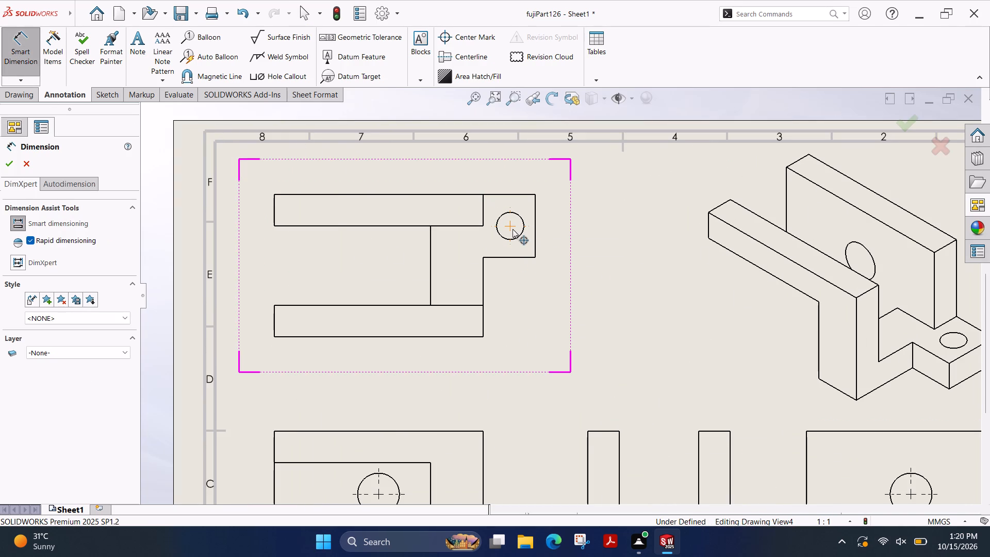
{"action": "left_click", "coordinate": [511, 232]}
{"action": "left_click", "coordinate": [536, 234]}
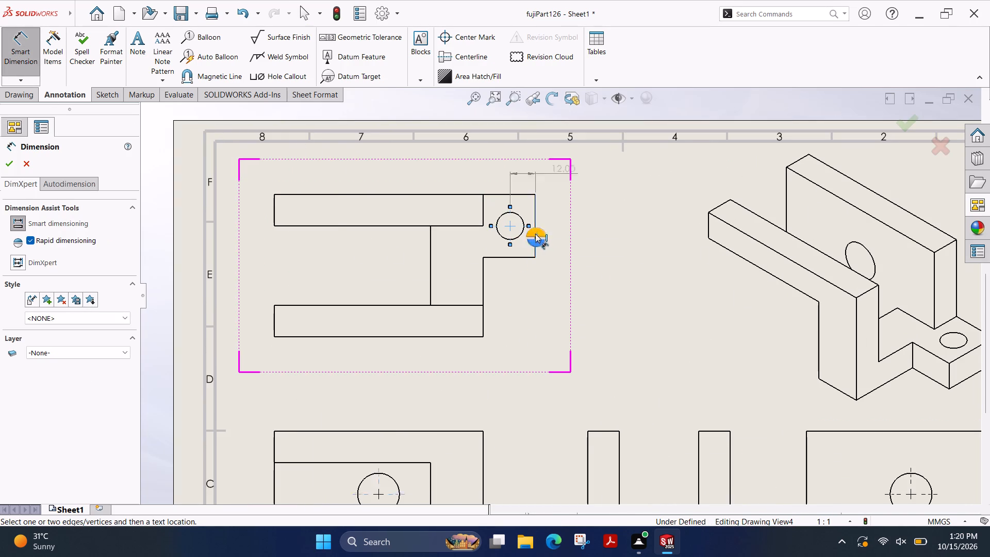
{"action": "left_click", "coordinate": [553, 175]}
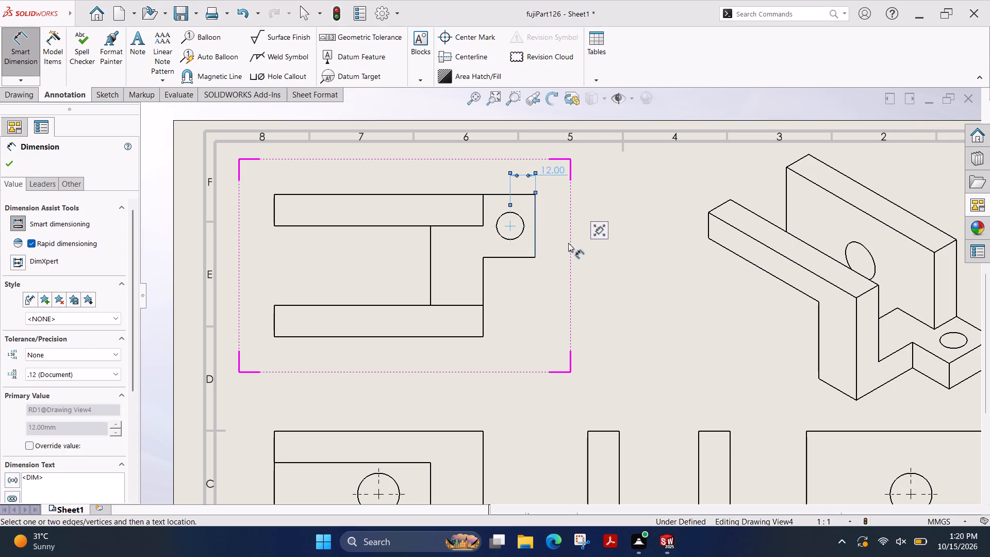
{"action": "left_click", "coordinate": [522, 194]}
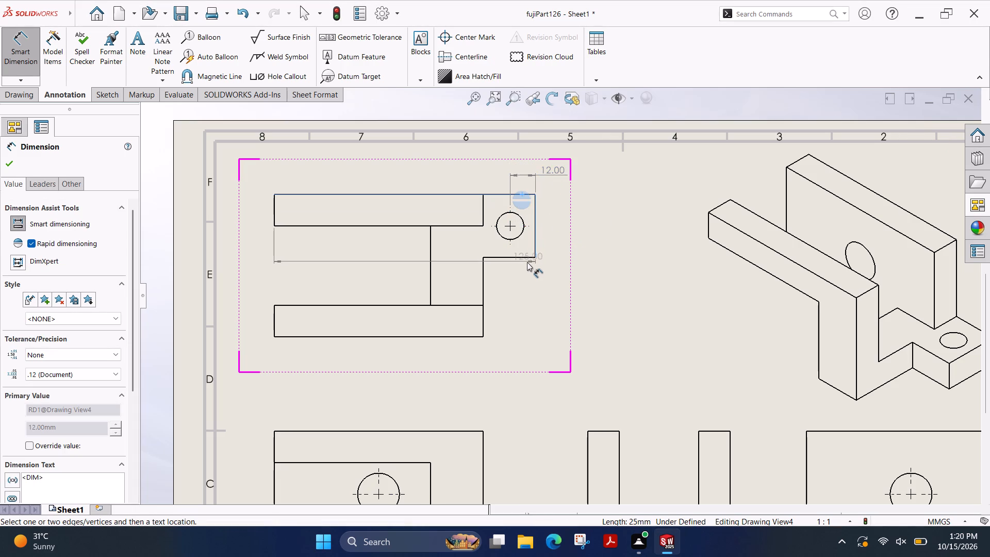
{"action": "left_click", "coordinate": [521, 258]}
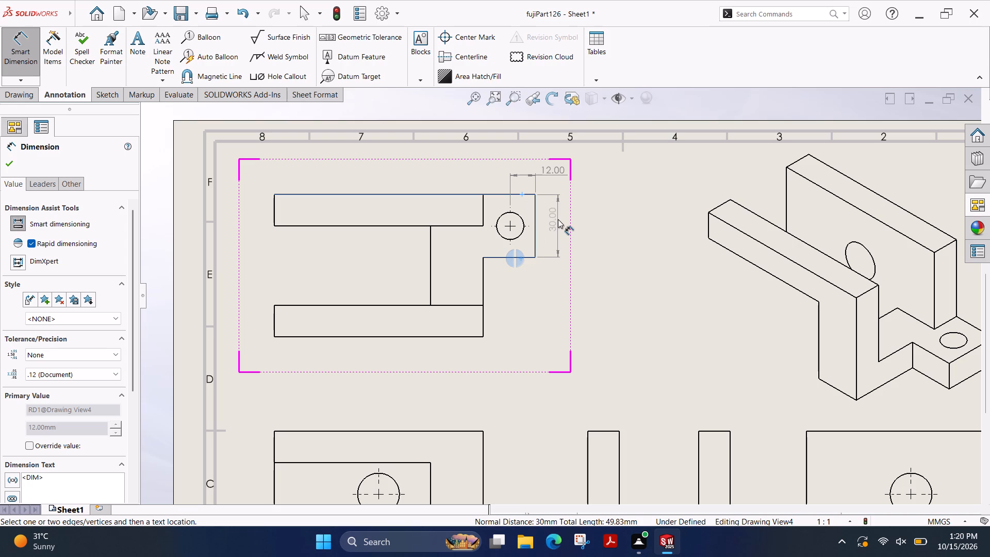
{"action": "left_click", "coordinate": [558, 222]}
{"action": "left_click", "coordinate": [502, 217]}
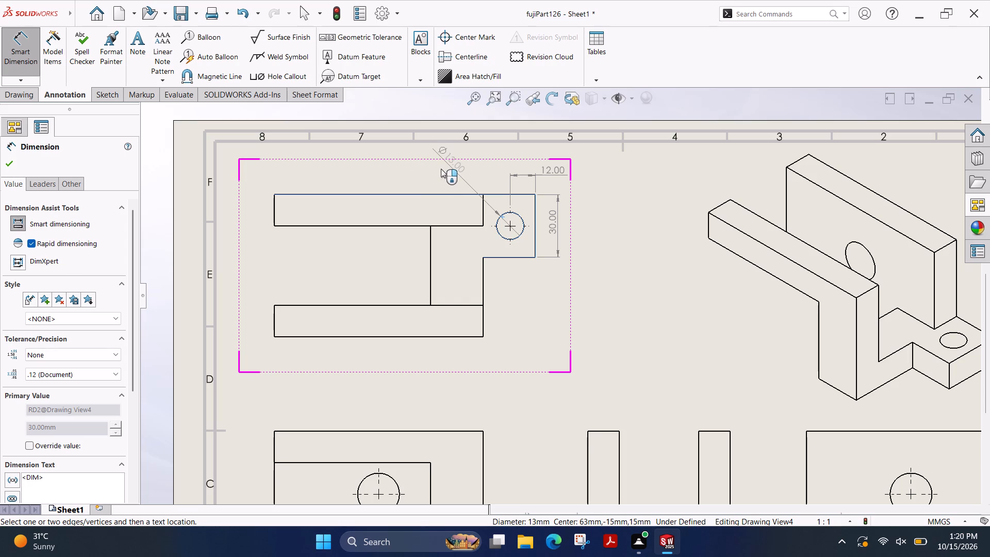
{"action": "left_click", "coordinate": [442, 171]}
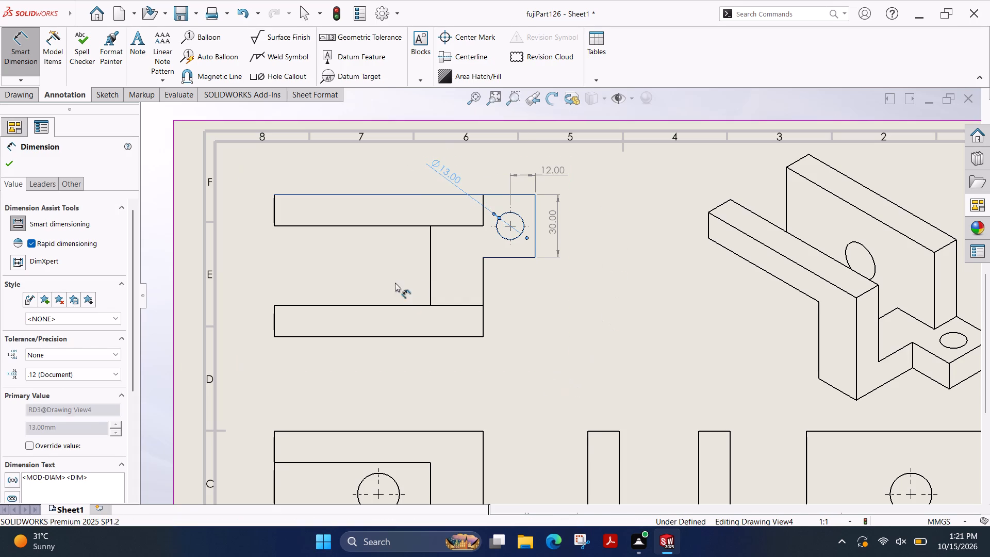
Dimension the horizontal distance from the web's inner edge to the tab's end in the top view, placed below the view.
{"action": "left_click", "coordinate": [432, 274]}
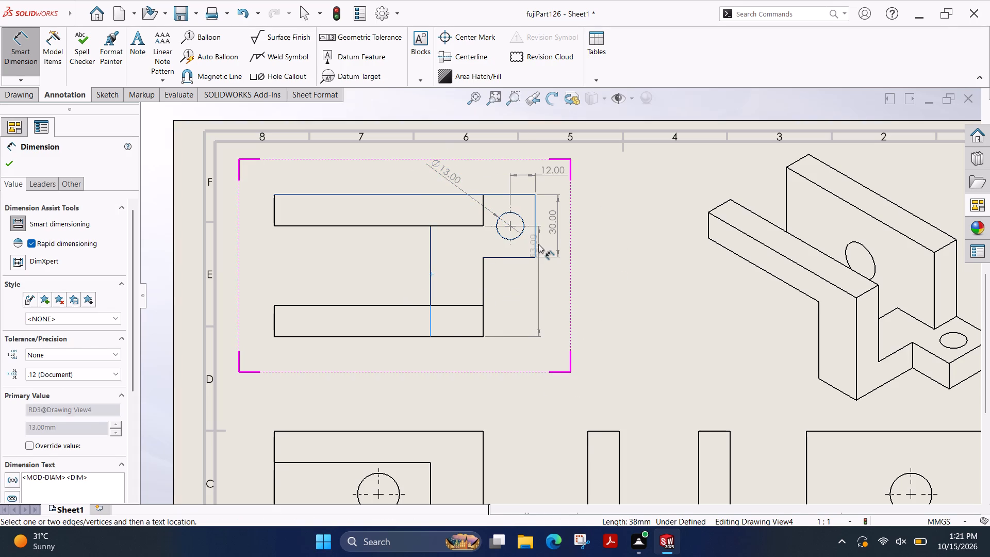
{"action": "left_click", "coordinate": [534, 241]}
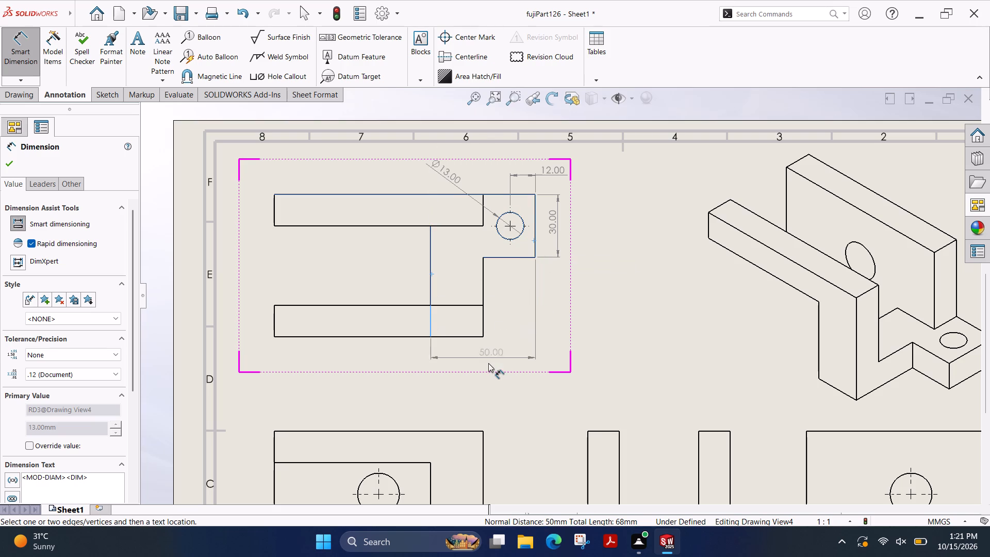
{"action": "left_click", "coordinate": [485, 361]}
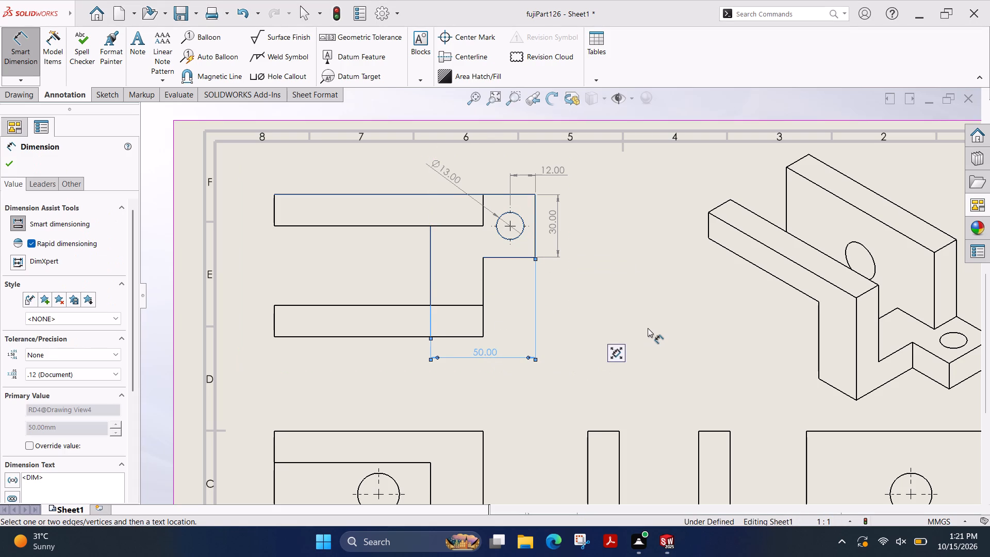
Dimension the front view's upper strip height and overall height, placing both beside its outer vertical edge opposite the tab.
{"action": "scroll", "coordinate": [635, 306], "scroll_direction": "down", "scroll_amount": 1}
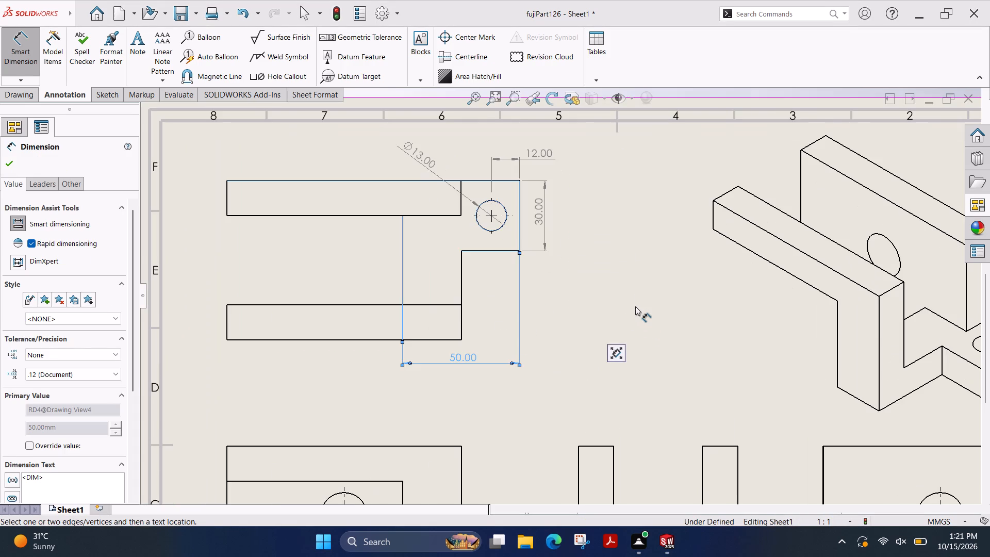
{"action": "scroll", "coordinate": [635, 306], "scroll_direction": "up", "scroll_amount": 2}
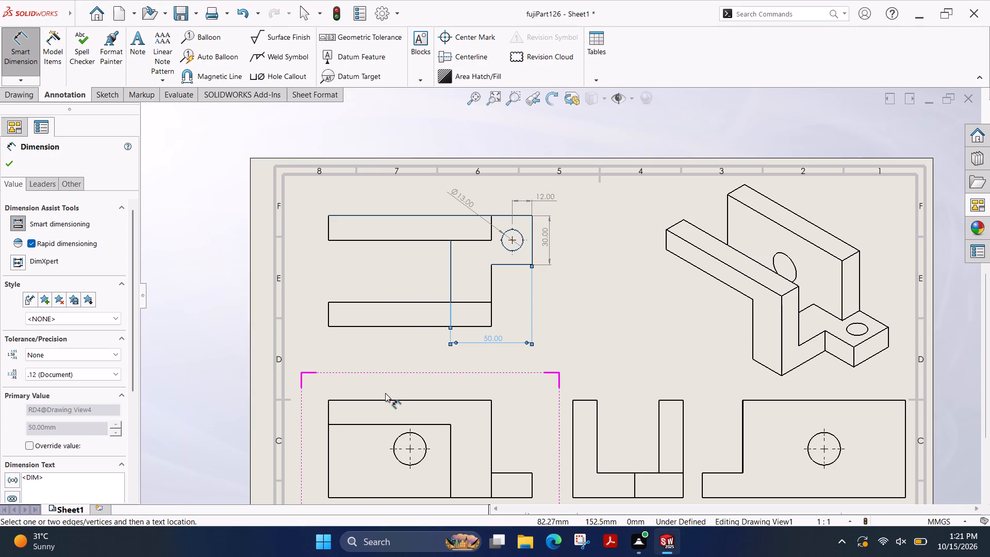
{"action": "scroll", "coordinate": [385, 393], "scroll_direction": "up", "scroll_amount": 1}
{"action": "scroll", "coordinate": [441, 405], "scroll_direction": "up", "scroll_amount": 1}
{"action": "scroll", "coordinate": [445, 391], "scroll_direction": "down", "scroll_amount": 4}
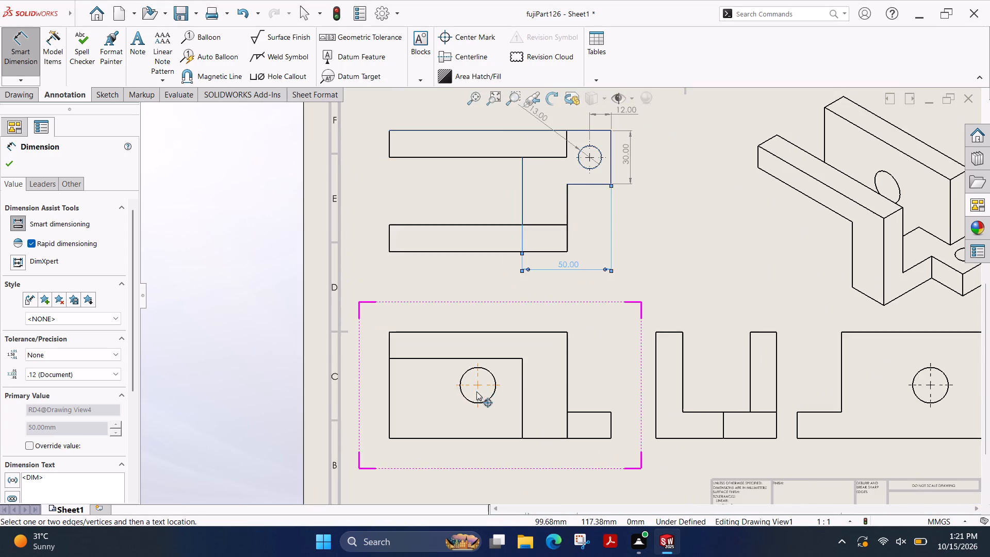
{"action": "scroll", "coordinate": [531, 370], "scroll_direction": "down", "scroll_amount": 1}
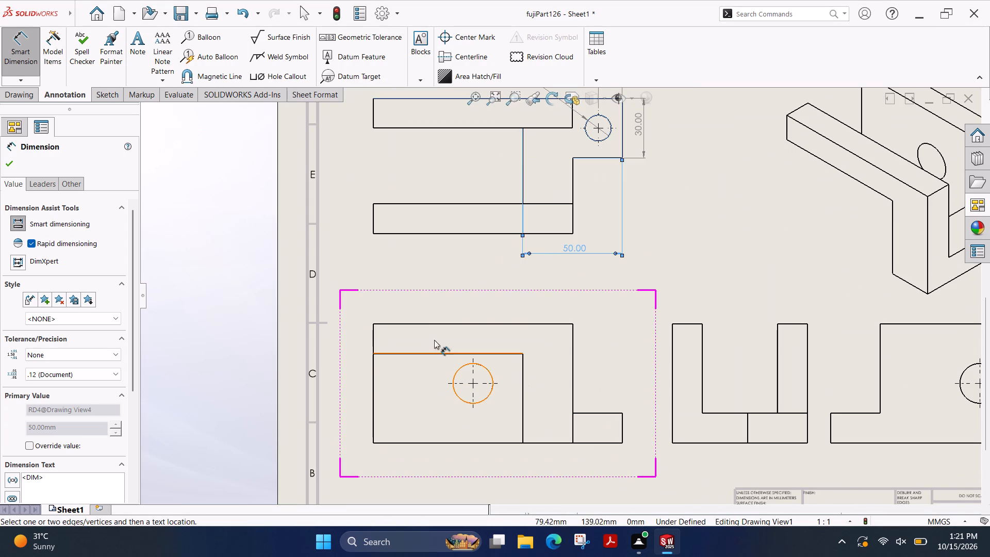
{"action": "left_click", "coordinate": [433, 325]}
{"action": "left_click", "coordinate": [434, 353]}
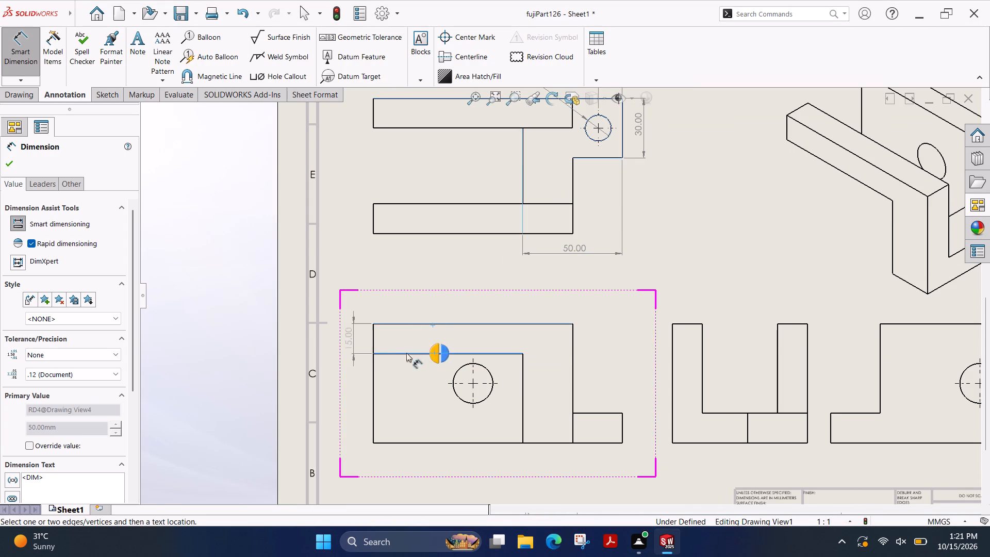
{"action": "left_click", "coordinate": [361, 339]}
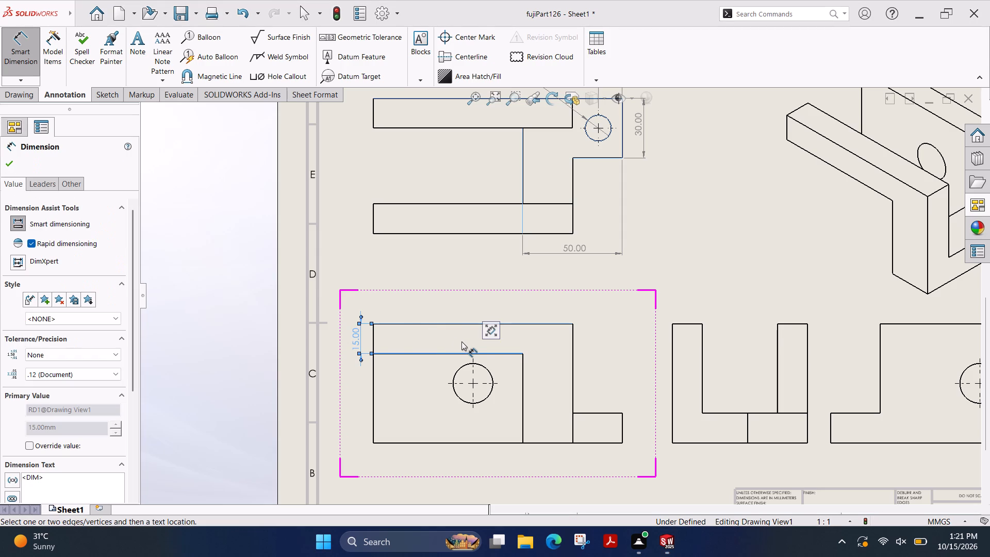
{"action": "left_click", "coordinate": [449, 322]}
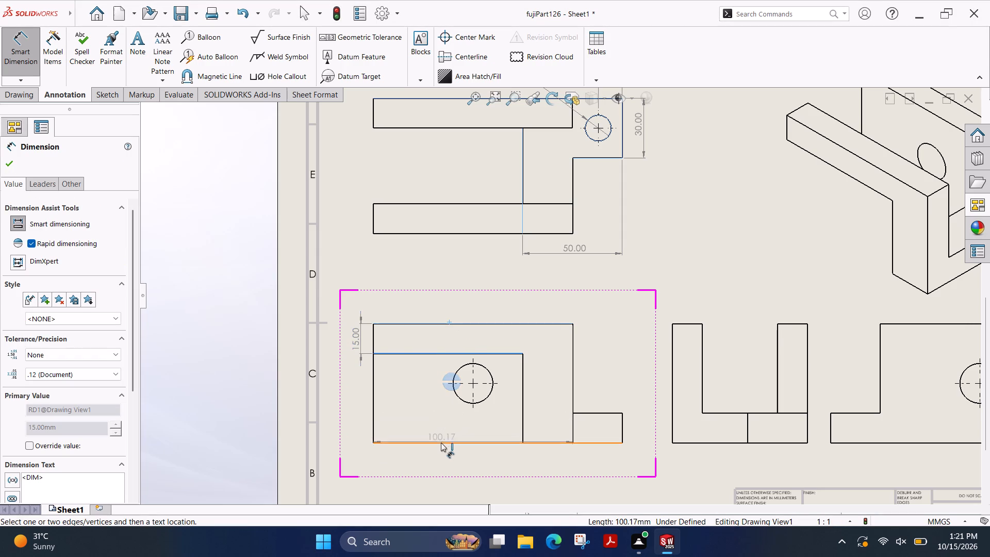
{"action": "left_click", "coordinate": [441, 443]}
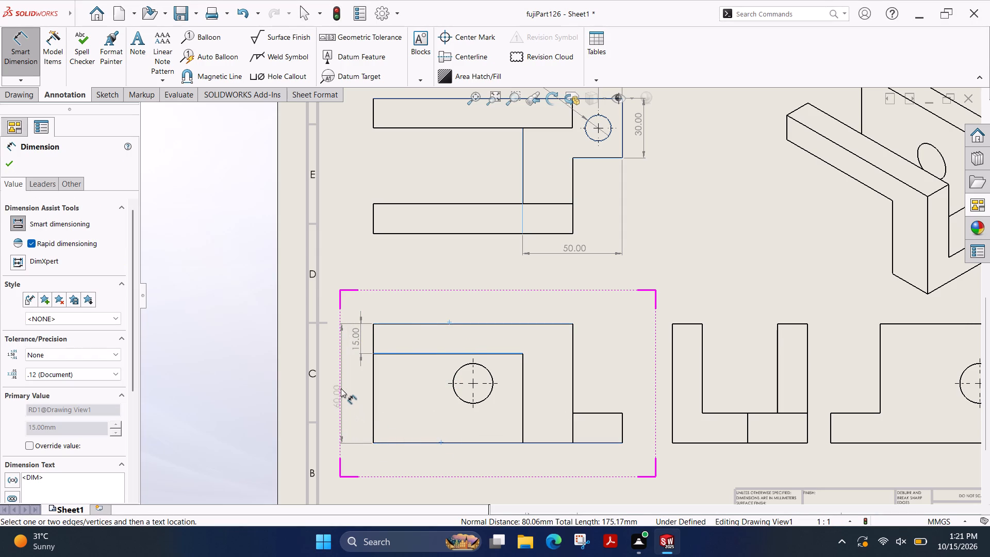
{"action": "left_click", "coordinate": [345, 385]}
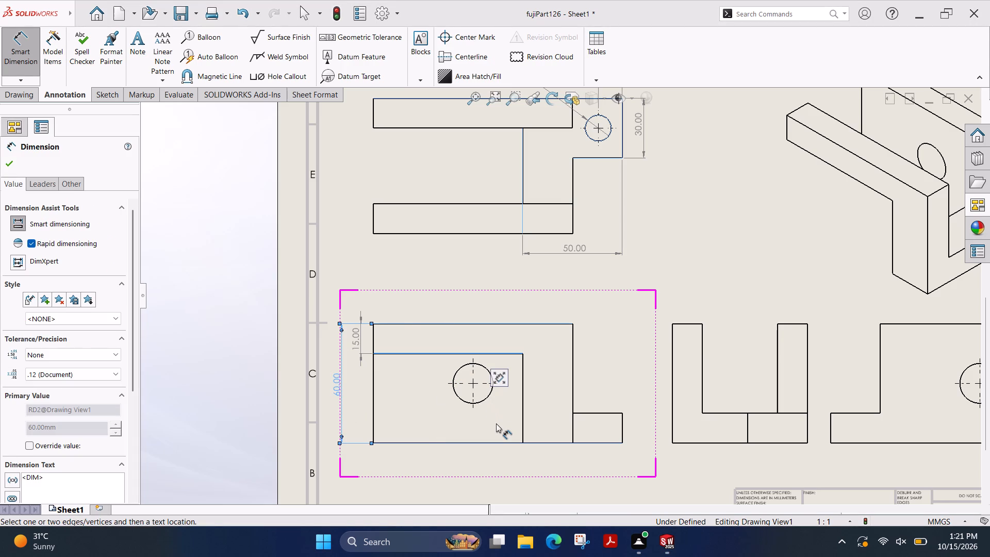
Dimension the front view's tab thickness beside the tab's end, and the horizontal web width between its inner and outer edges below the view.
{"action": "left_click", "coordinate": [598, 413]}
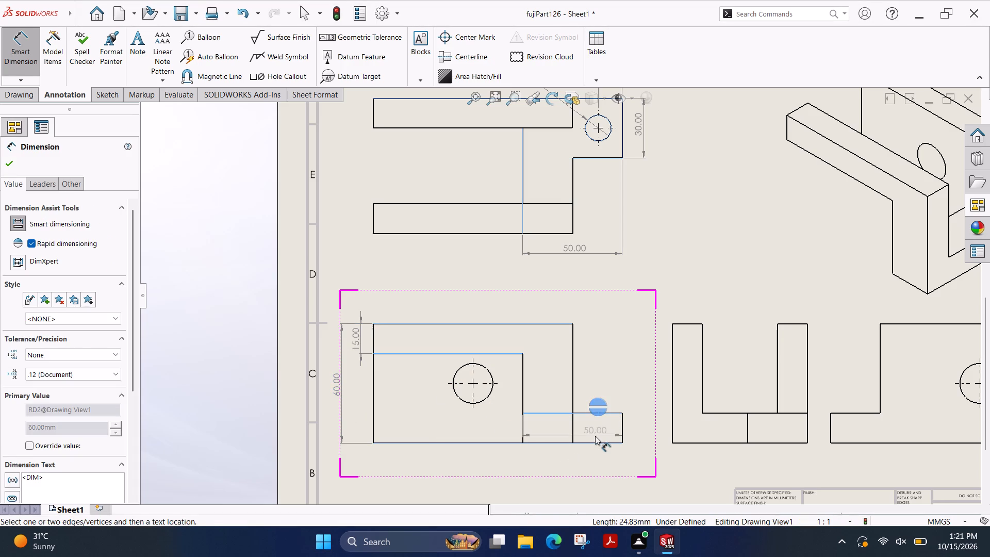
{"action": "left_click", "coordinate": [596, 443]}
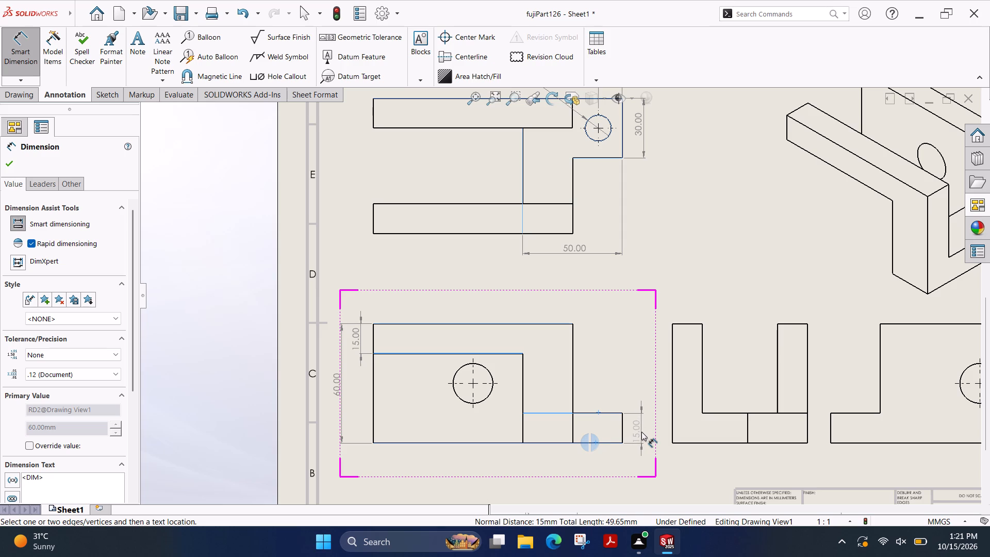
{"action": "left_click", "coordinate": [643, 430]}
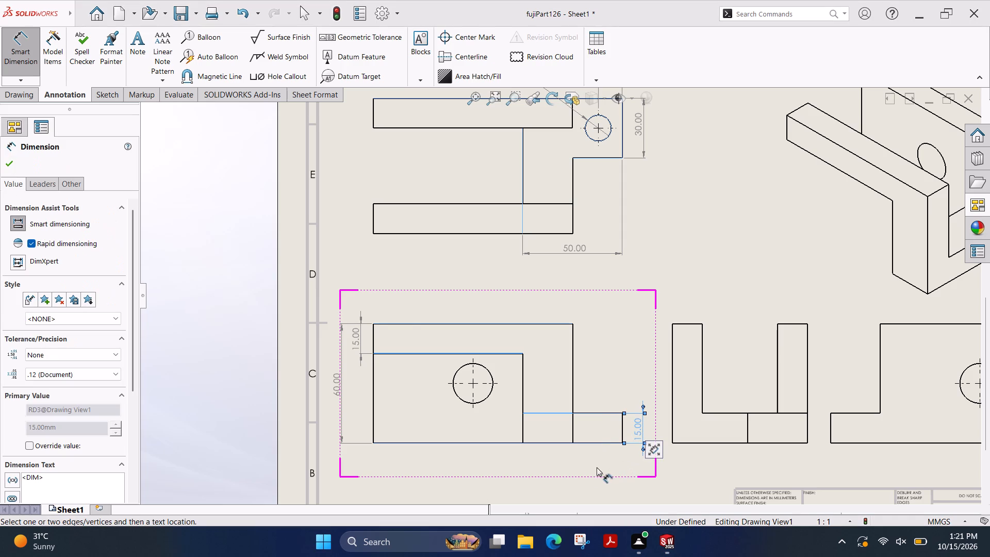
{"action": "left_click", "coordinate": [523, 433]}
{"action": "left_click", "coordinate": [572, 429]}
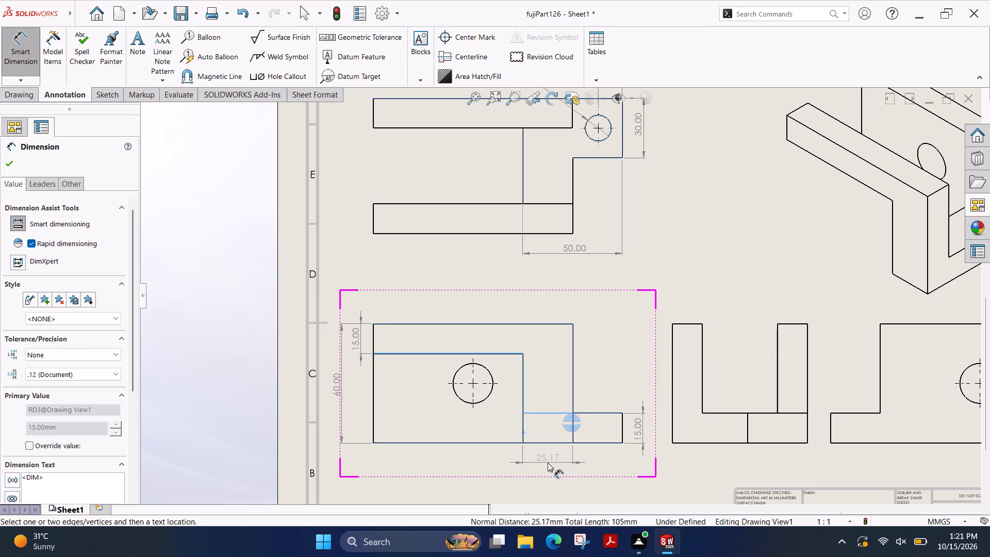
{"action": "left_click", "coordinate": [548, 463]}
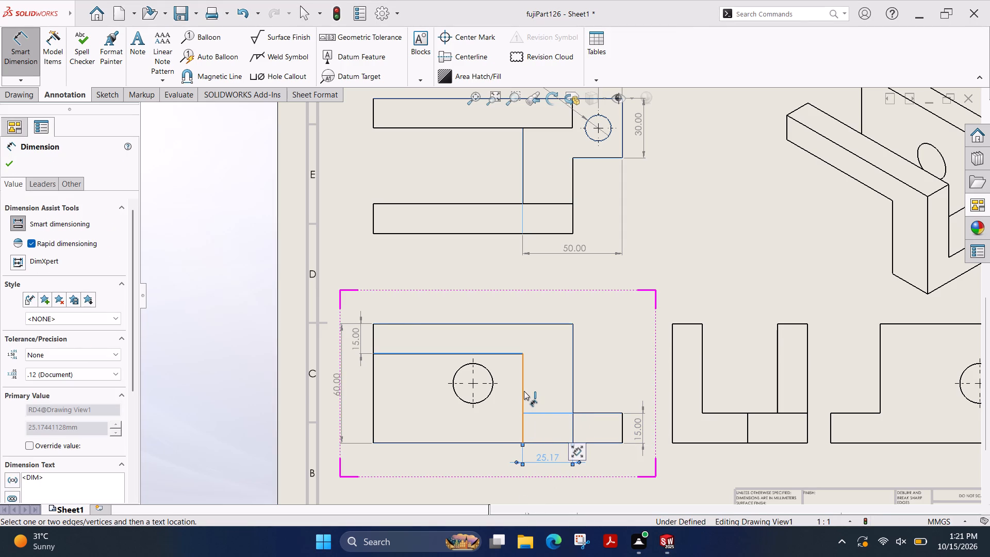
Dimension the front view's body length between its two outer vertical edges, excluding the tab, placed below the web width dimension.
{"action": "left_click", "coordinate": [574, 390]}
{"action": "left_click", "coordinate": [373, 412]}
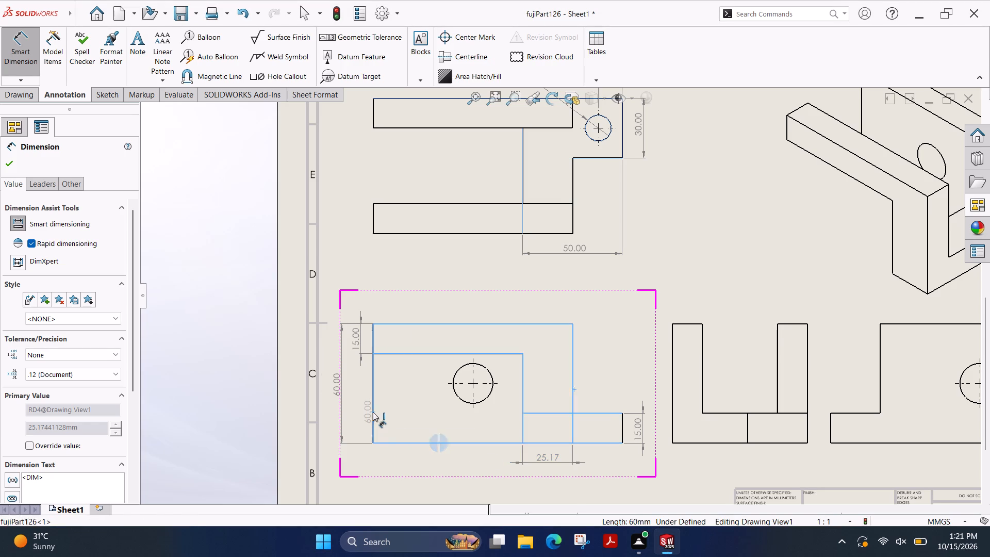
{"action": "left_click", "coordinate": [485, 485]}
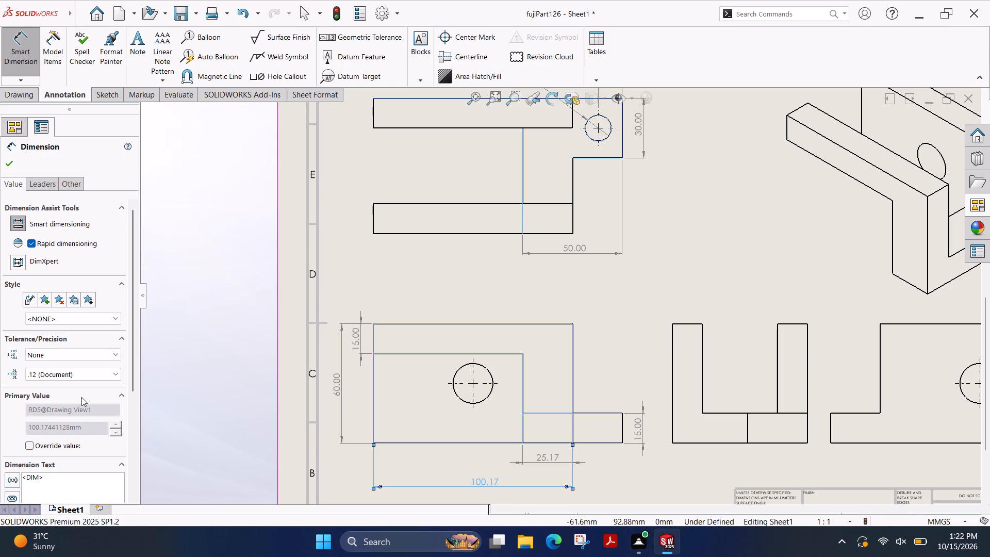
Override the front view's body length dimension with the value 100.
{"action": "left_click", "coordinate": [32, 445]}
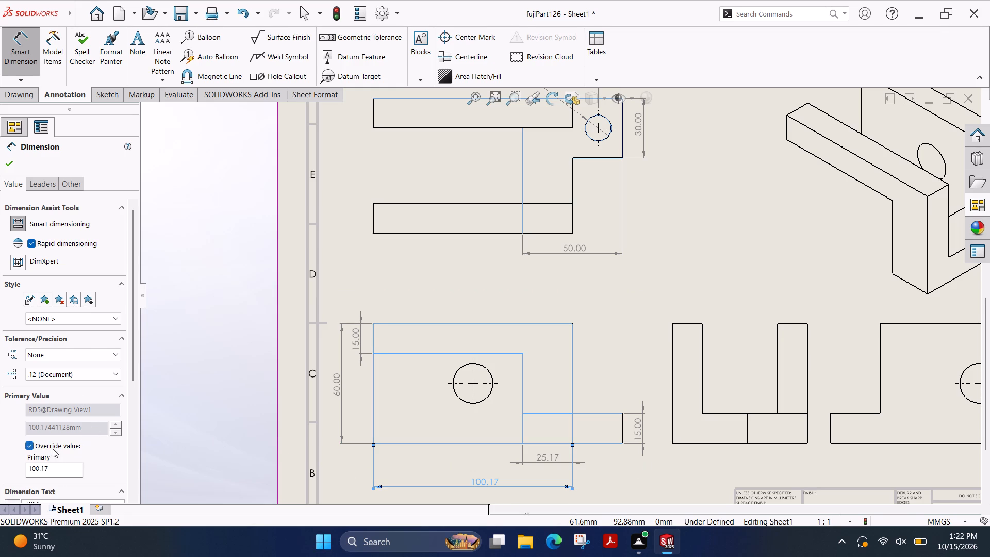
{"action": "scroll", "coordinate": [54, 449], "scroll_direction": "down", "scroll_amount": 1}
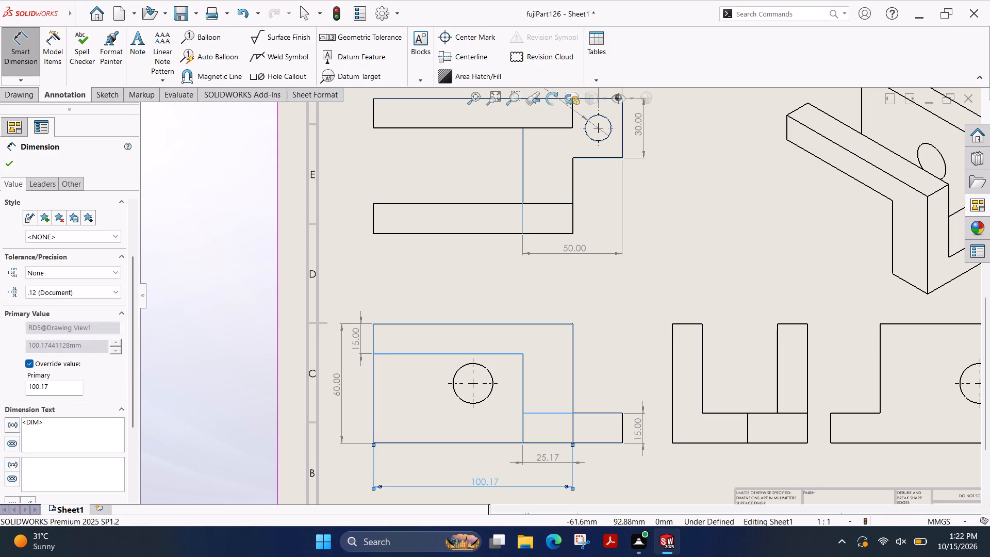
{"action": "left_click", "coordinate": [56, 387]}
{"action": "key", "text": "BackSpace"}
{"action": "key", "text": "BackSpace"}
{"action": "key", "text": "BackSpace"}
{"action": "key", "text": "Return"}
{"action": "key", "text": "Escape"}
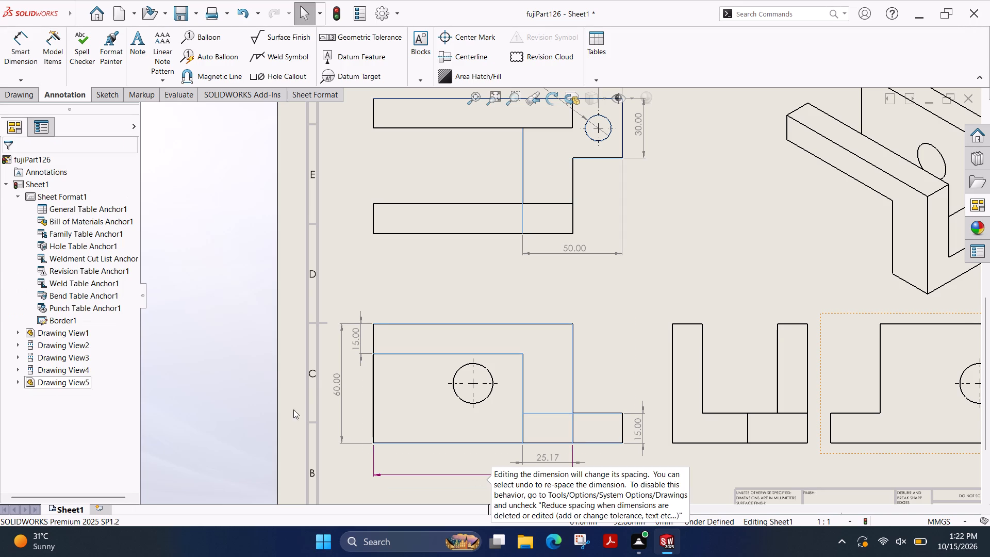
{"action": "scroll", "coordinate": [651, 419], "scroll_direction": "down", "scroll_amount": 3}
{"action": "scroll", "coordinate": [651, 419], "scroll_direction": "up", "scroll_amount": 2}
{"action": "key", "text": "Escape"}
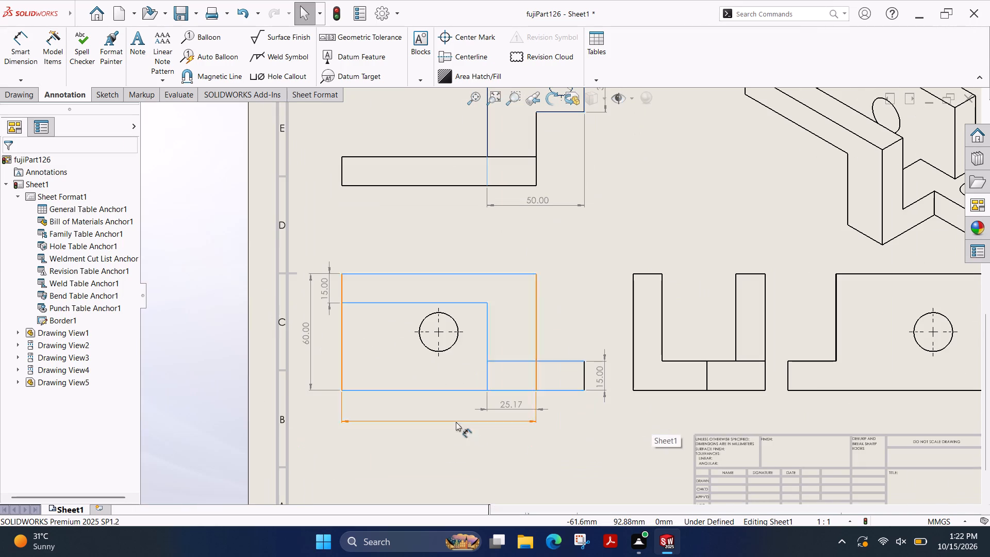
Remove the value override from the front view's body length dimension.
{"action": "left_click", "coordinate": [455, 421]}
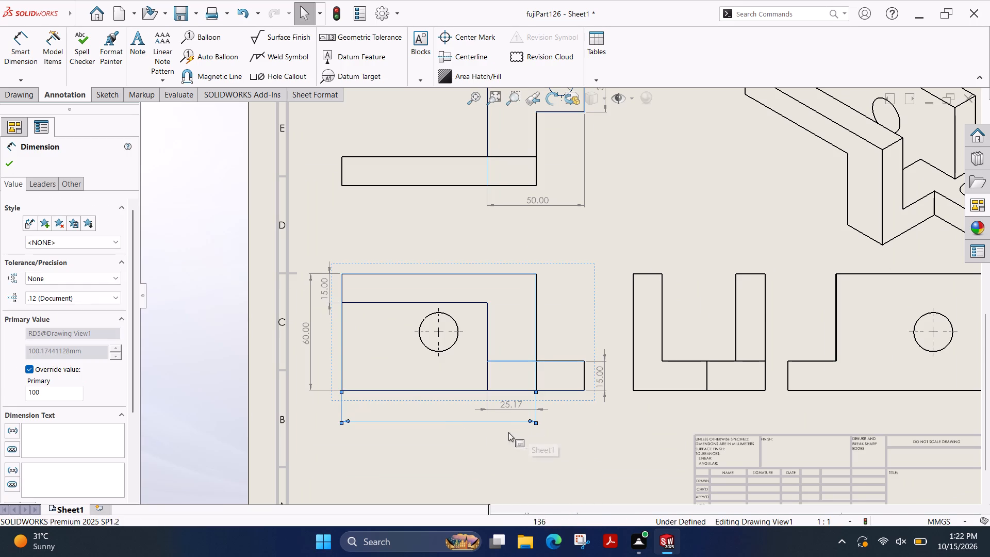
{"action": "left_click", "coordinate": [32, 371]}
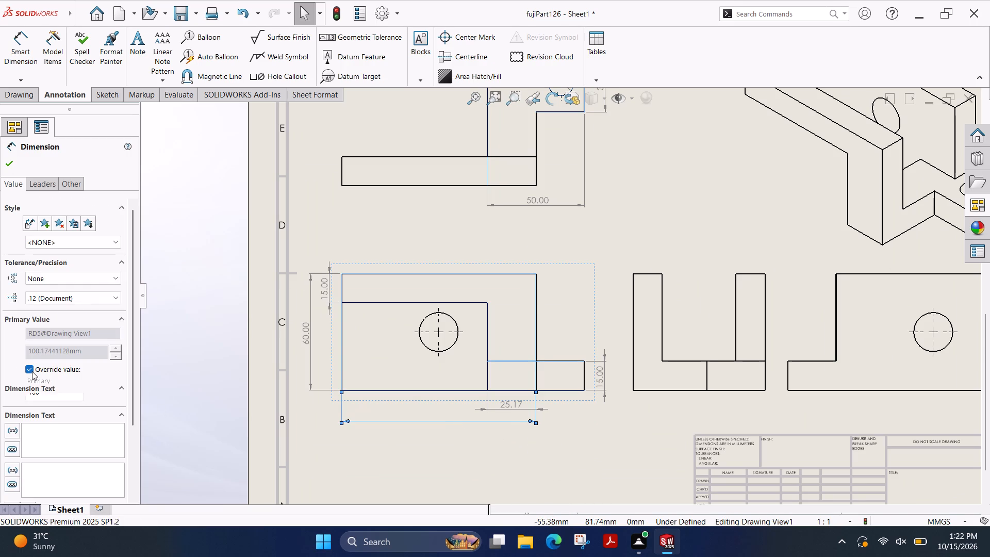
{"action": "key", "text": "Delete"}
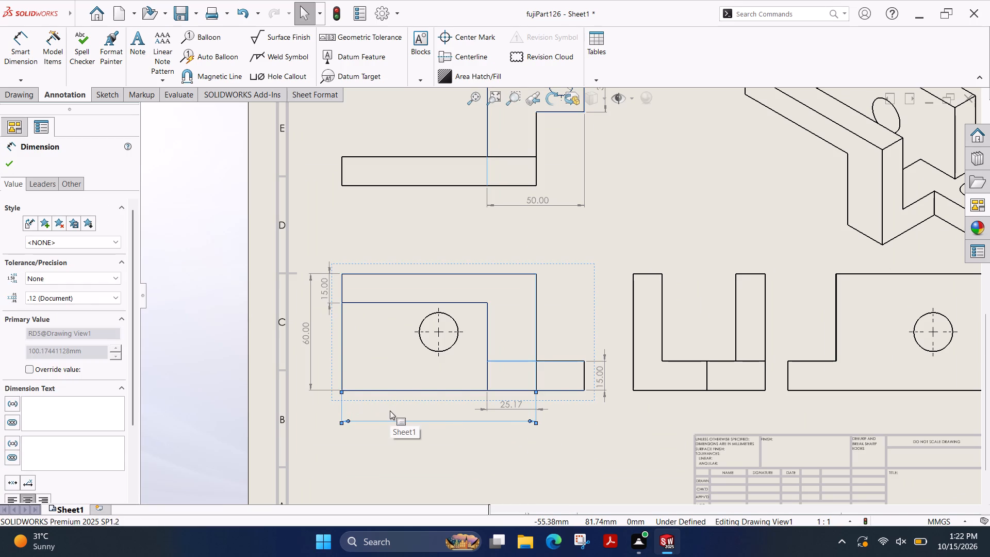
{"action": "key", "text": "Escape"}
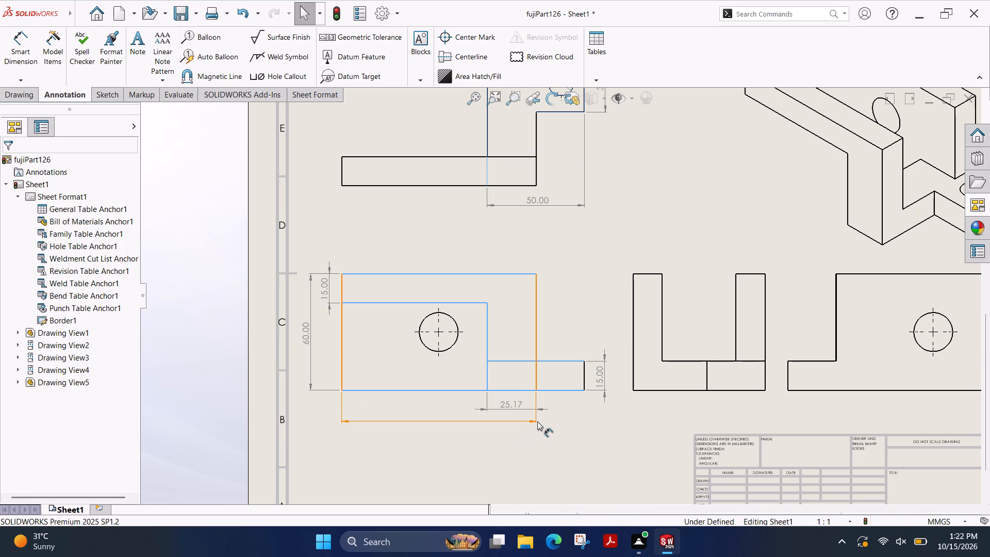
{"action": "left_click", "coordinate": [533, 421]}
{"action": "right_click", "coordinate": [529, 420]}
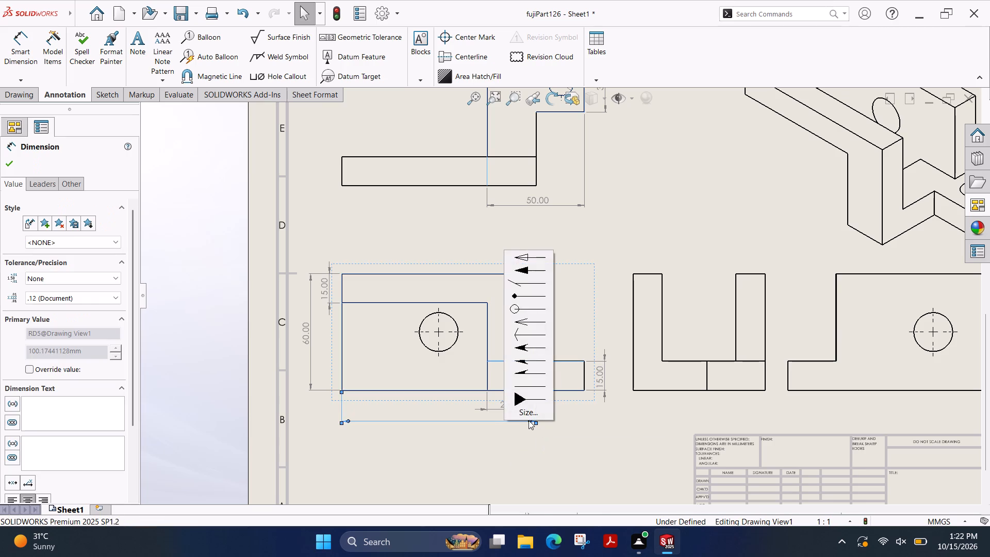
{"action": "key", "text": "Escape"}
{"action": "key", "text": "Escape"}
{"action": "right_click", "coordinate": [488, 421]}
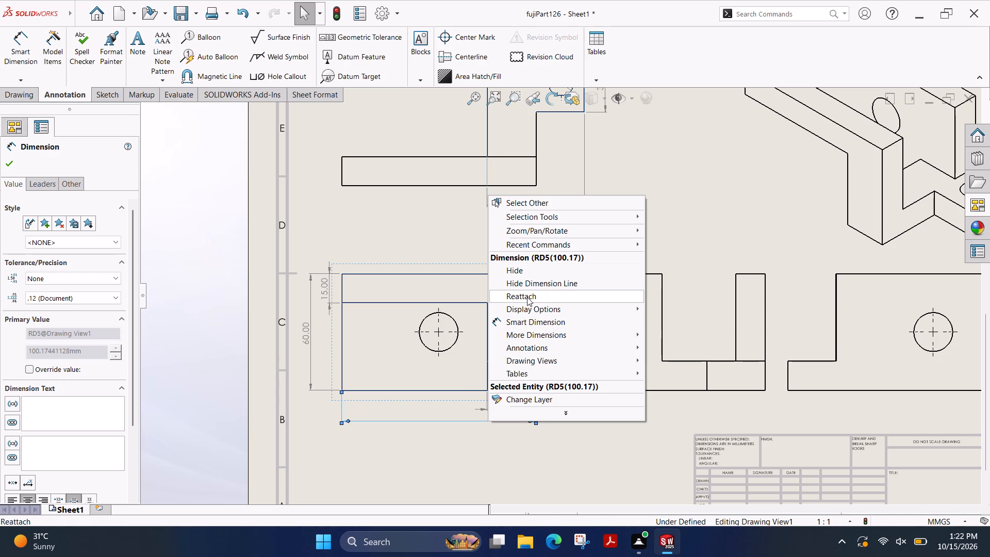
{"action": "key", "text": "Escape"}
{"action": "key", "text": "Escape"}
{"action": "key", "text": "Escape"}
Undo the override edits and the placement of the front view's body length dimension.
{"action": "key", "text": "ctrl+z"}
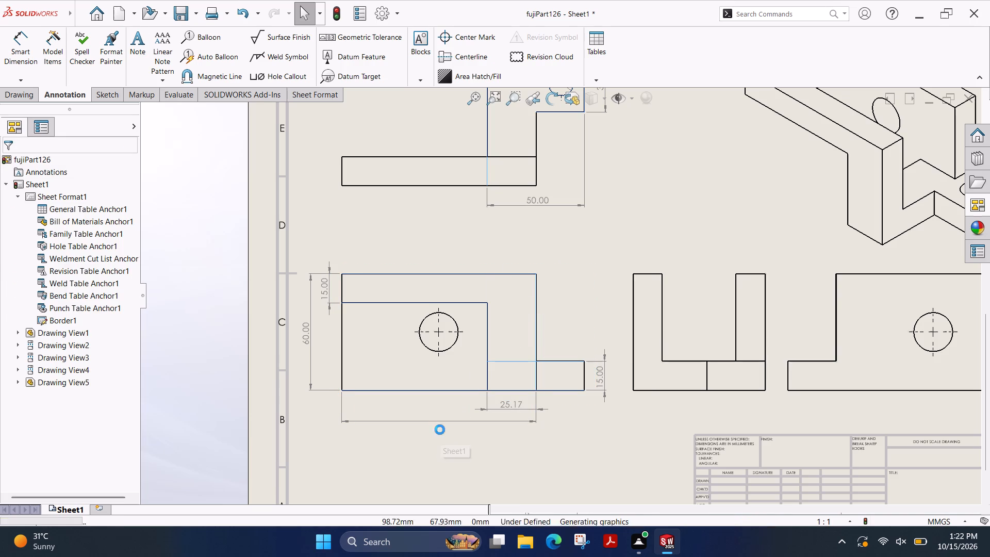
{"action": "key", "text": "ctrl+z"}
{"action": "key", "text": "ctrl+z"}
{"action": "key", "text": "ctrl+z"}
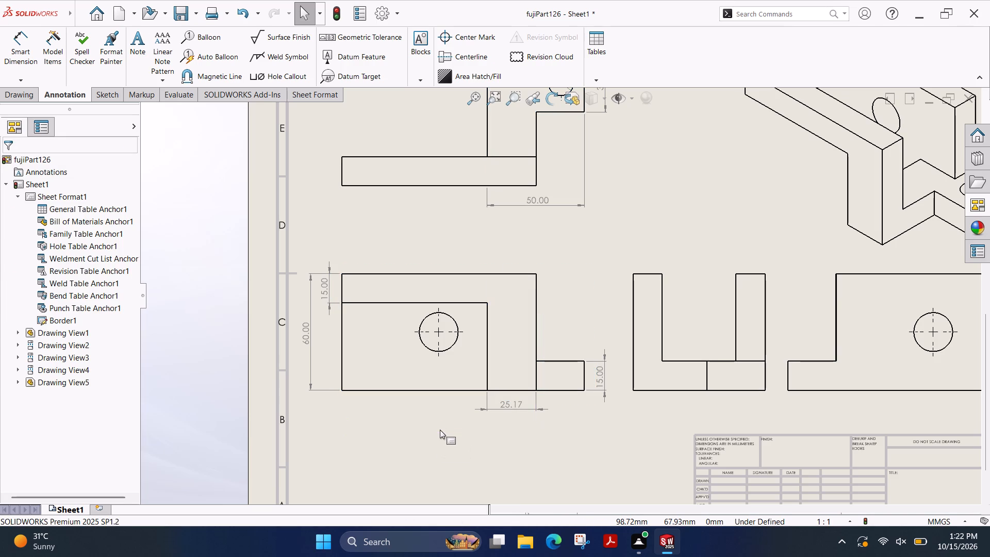
Dimension the front view's body length between its outer vertical edges, excluding the tab, below the web width dimension.
{"action": "left_click", "coordinate": [24, 50]}
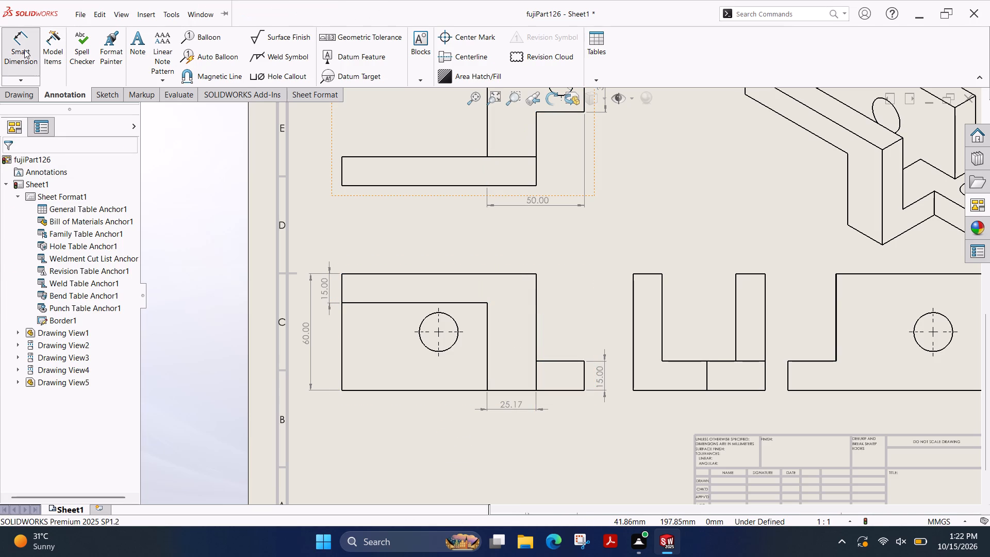
{"action": "left_click", "coordinate": [341, 361]}
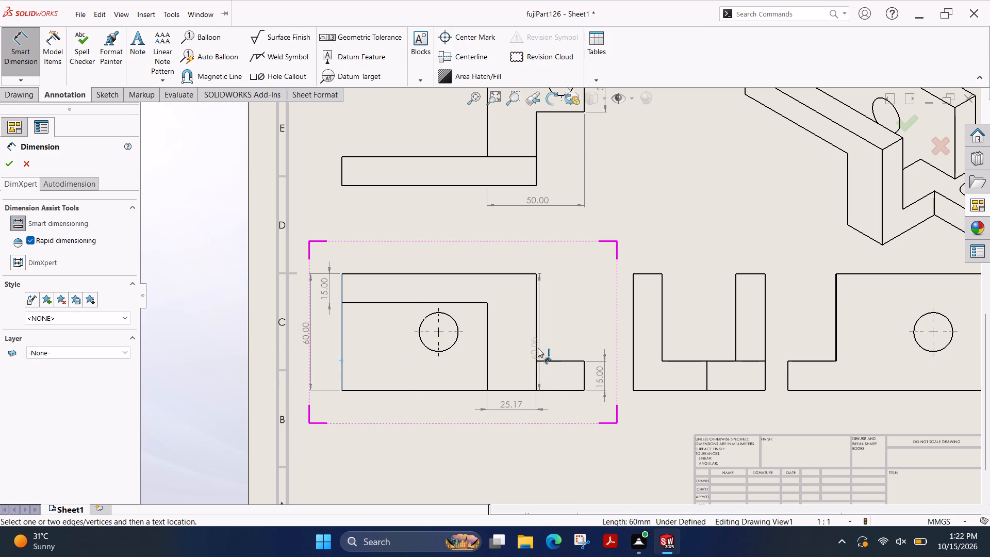
{"action": "left_click", "coordinate": [535, 346]}
{"action": "left_click", "coordinate": [453, 442]}
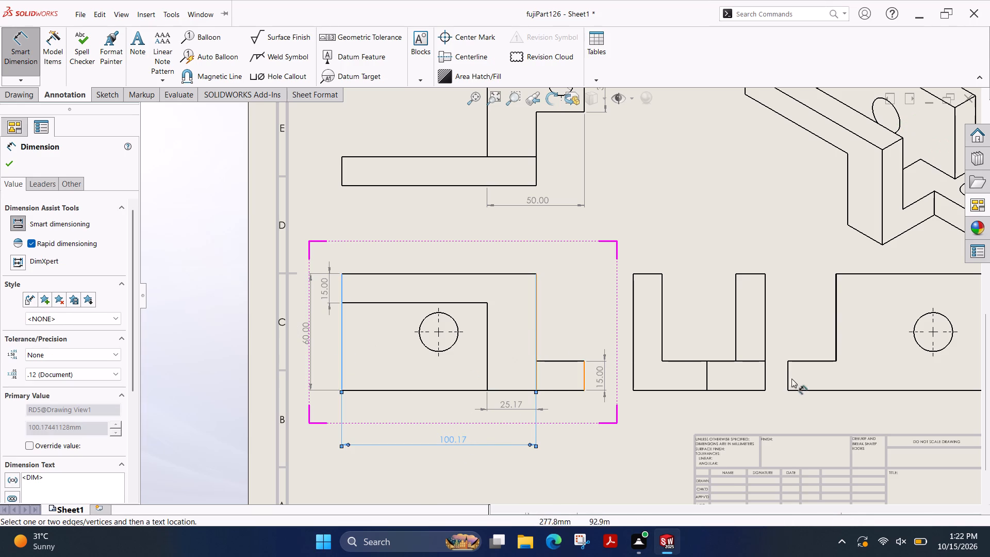
Dimension the horizontal distance from the full-height upright's inner edge to the tab's near edge in the side view, placed below the view.
{"action": "scroll", "coordinate": [782, 379], "scroll_direction": "down", "scroll_amount": 2}
{"action": "scroll", "coordinate": [758, 370], "scroll_direction": "up", "scroll_amount": 2}
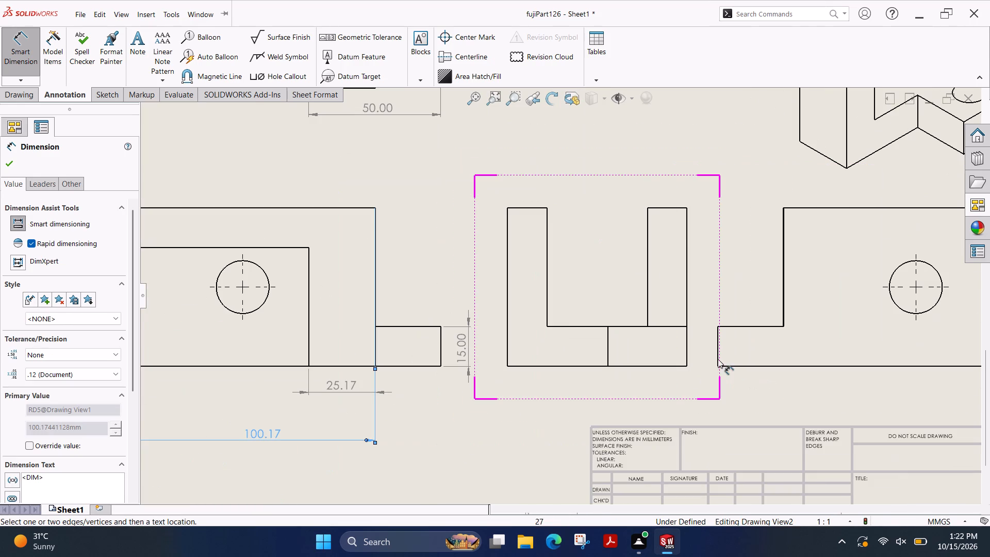
{"action": "scroll", "coordinate": [715, 356], "scroll_direction": "up", "scroll_amount": 1}
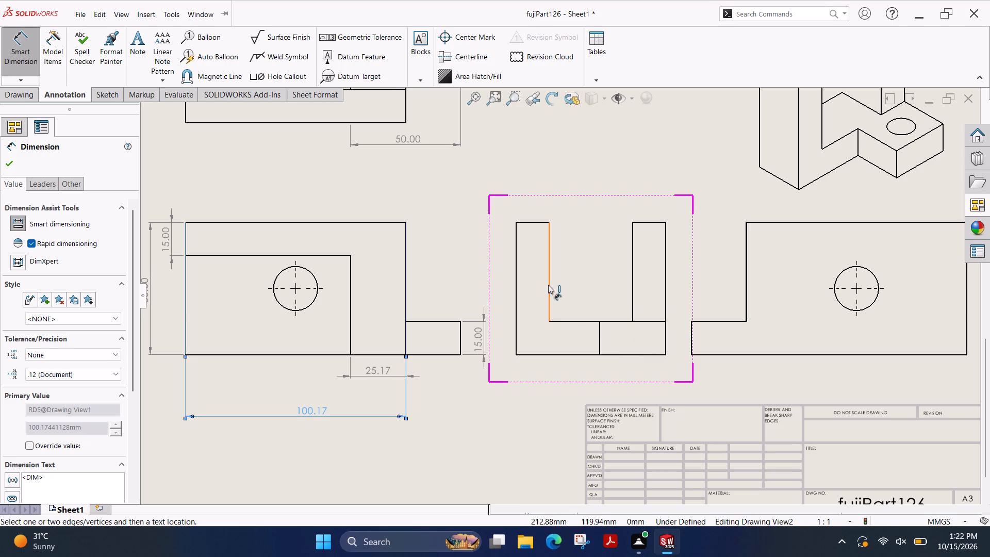
{"action": "left_click", "coordinate": [548, 285]}
{"action": "left_click", "coordinate": [599, 343]}
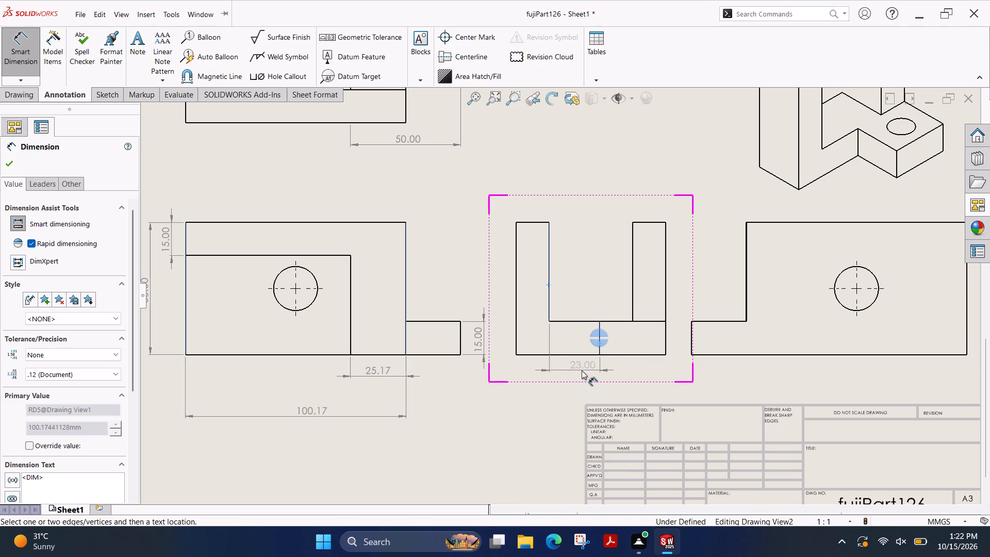
{"action": "left_click", "coordinate": [571, 375]}
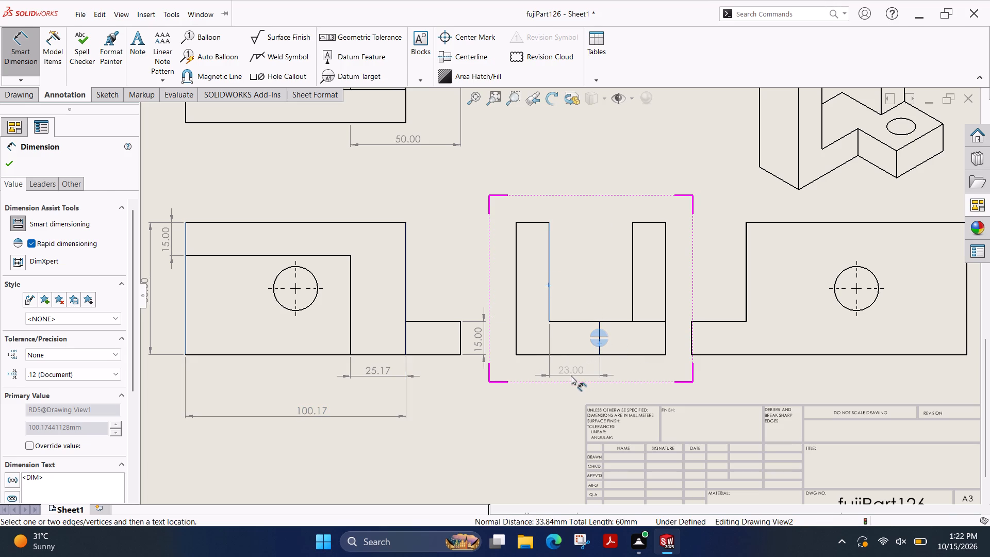
Dimension the thickness of both uprights in the side view, placing each dimension above its upright.
{"action": "left_click", "coordinate": [515, 242]}
{"action": "left_click", "coordinate": [548, 250]}
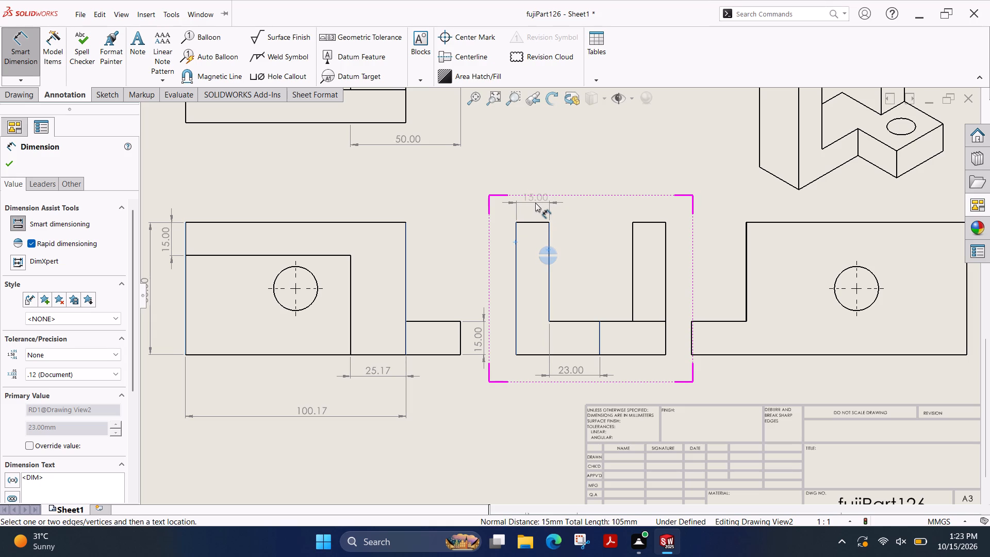
{"action": "left_click", "coordinate": [534, 203]}
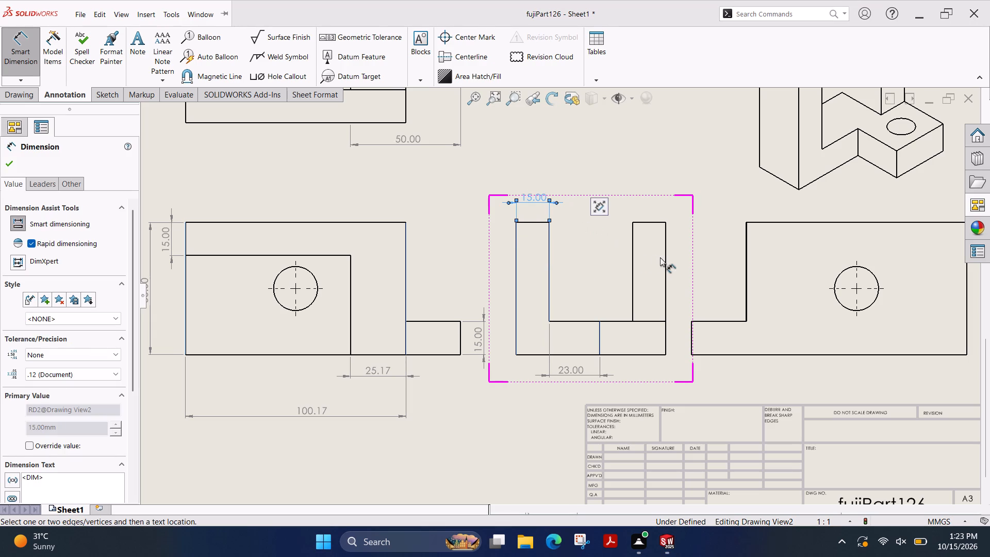
{"action": "left_click", "coordinate": [634, 255]}
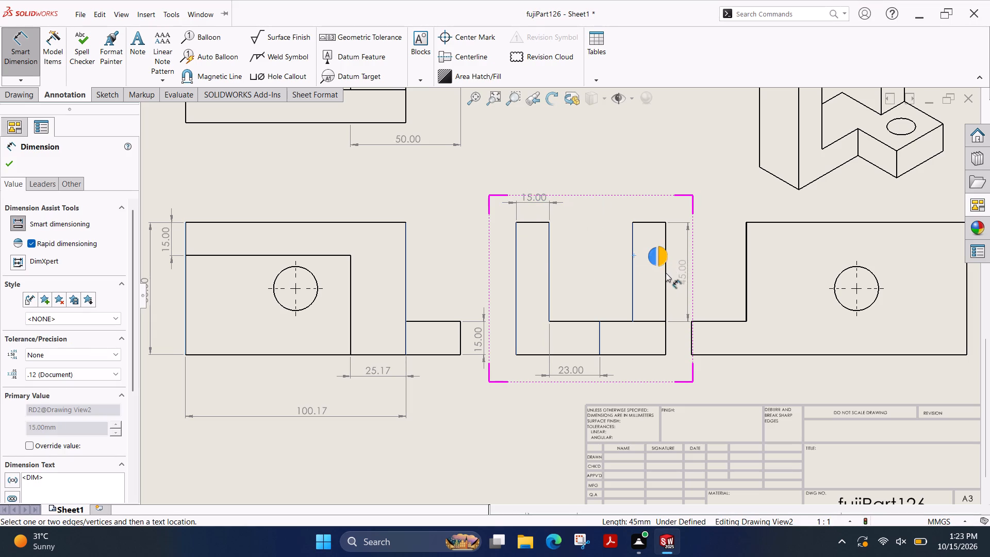
{"action": "left_click", "coordinate": [666, 273]}
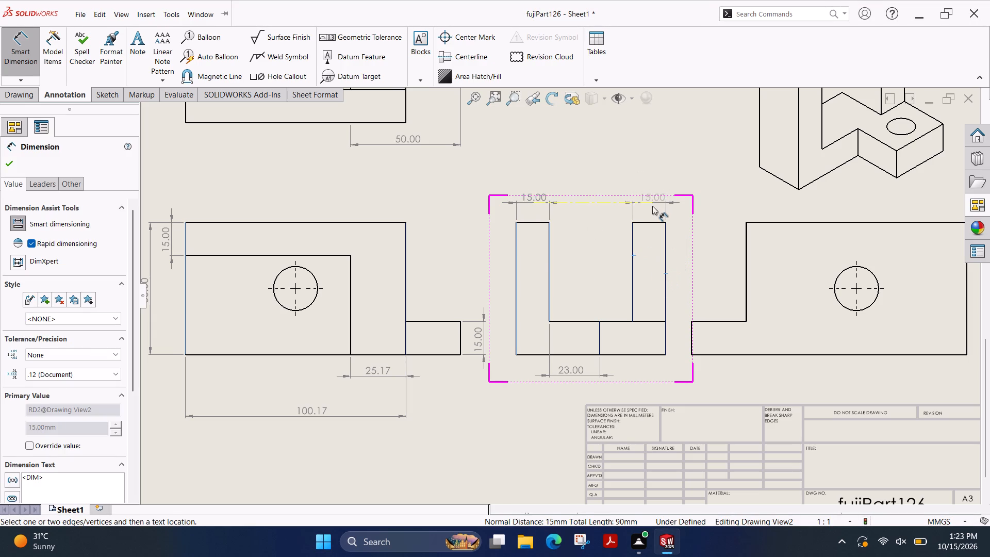
{"action": "left_click", "coordinate": [652, 207]}
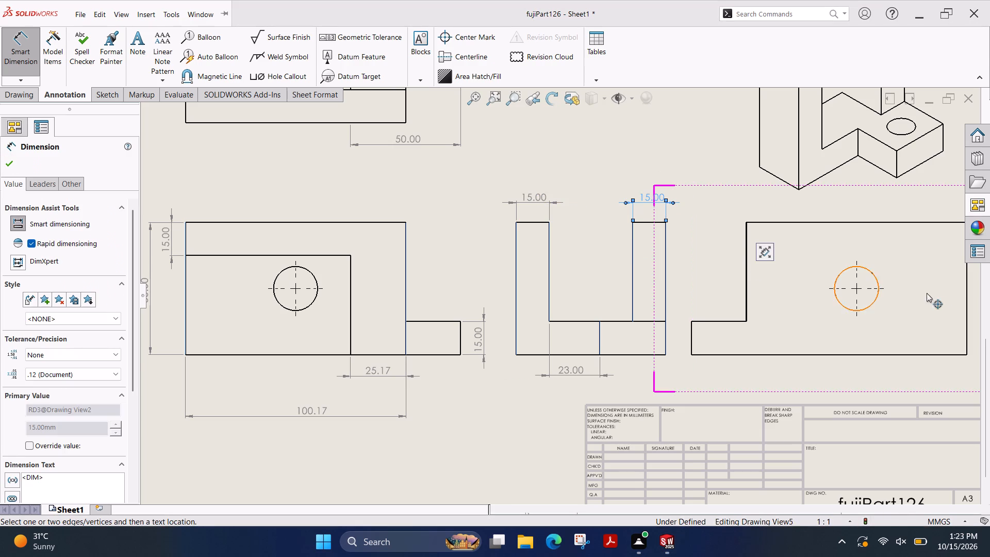
Dimension the horizontal distance from the back view's hole centre to the body's outer vertical edge away from the tab, placed below the view.
{"action": "scroll", "coordinate": [941, 291], "scroll_direction": "down", "scroll_amount": 1}
{"action": "scroll", "coordinate": [896, 288], "scroll_direction": "up", "scroll_amount": 2}
{"action": "scroll", "coordinate": [807, 266], "scroll_direction": "down", "scroll_amount": 1}
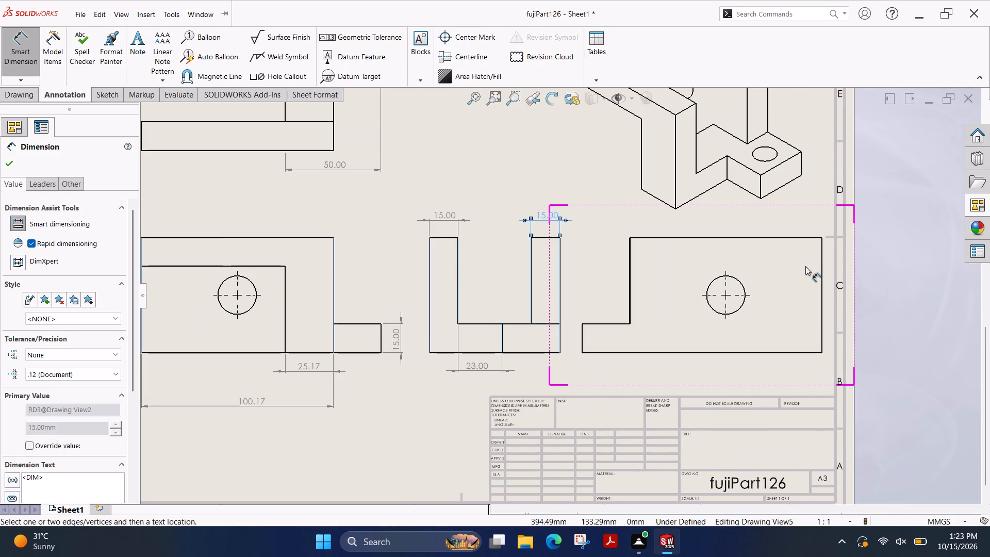
{"action": "left_click", "coordinate": [820, 320]}
{"action": "left_click", "coordinate": [727, 308]}
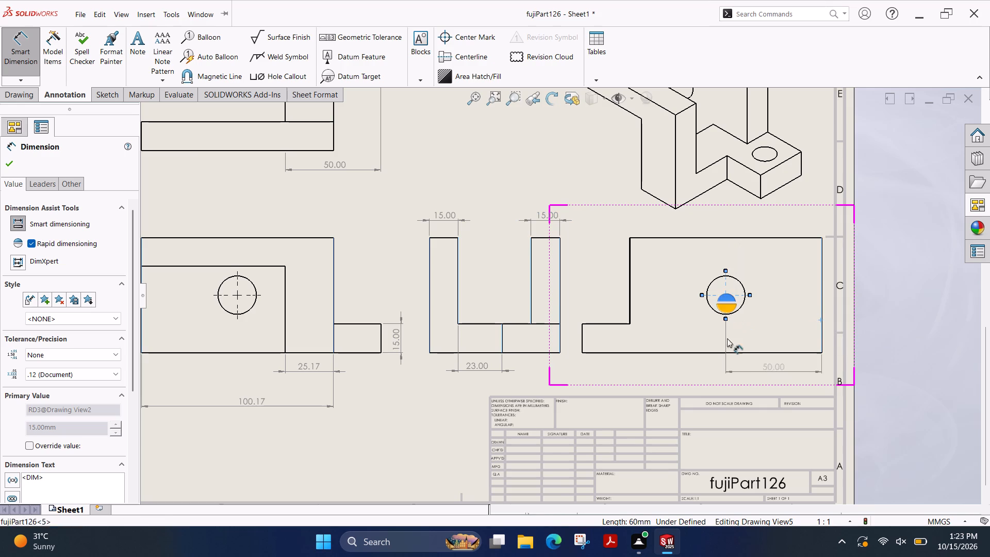
{"action": "left_click", "coordinate": [770, 374]}
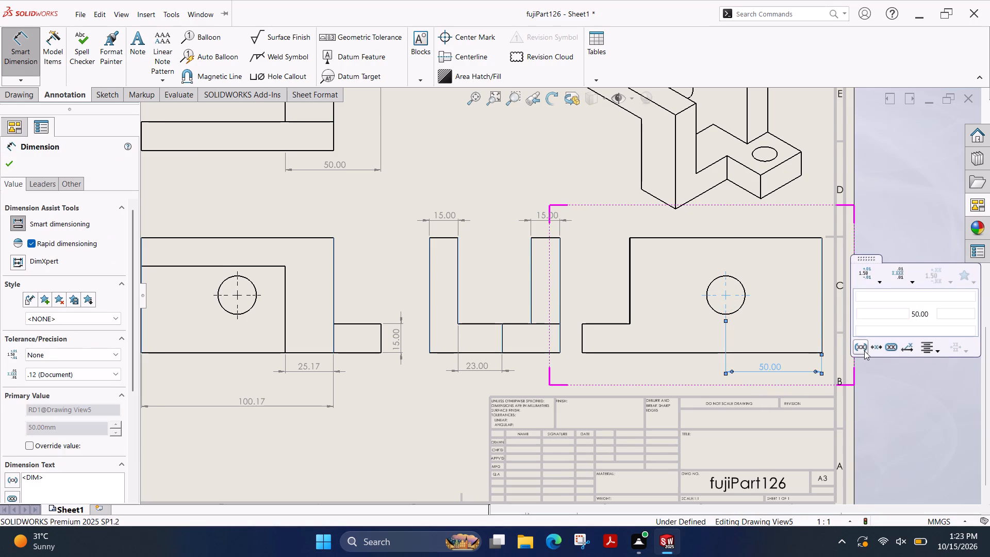
Dimension the hole's diameter in the back view, placing the text above the body.
{"action": "left_click", "coordinate": [737, 277]}
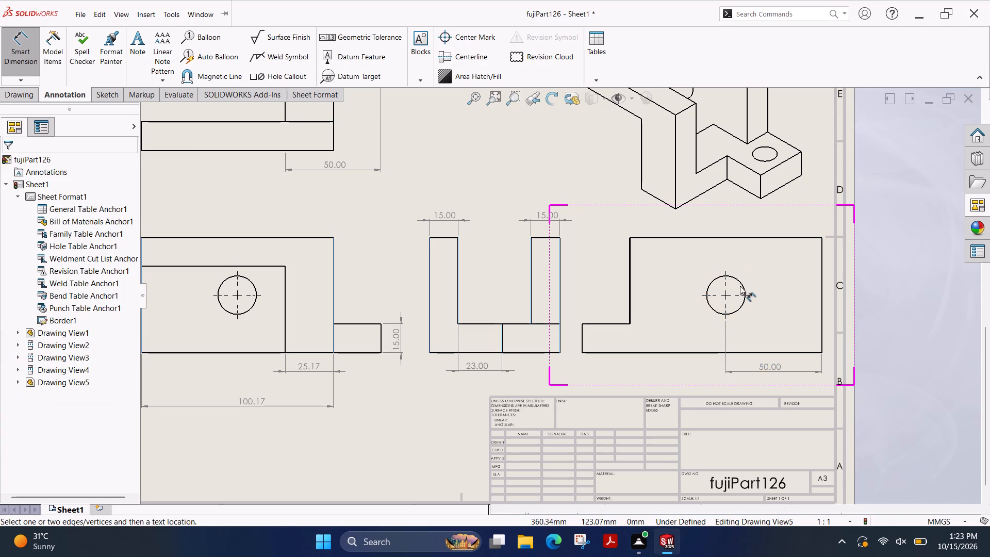
{"action": "left_click", "coordinate": [742, 285]}
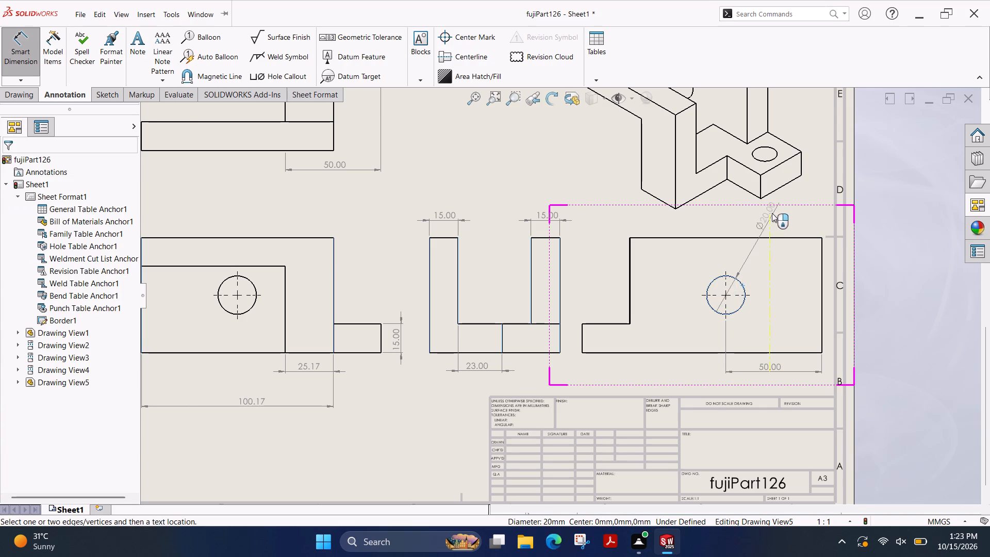
{"action": "left_click", "coordinate": [779, 214]}
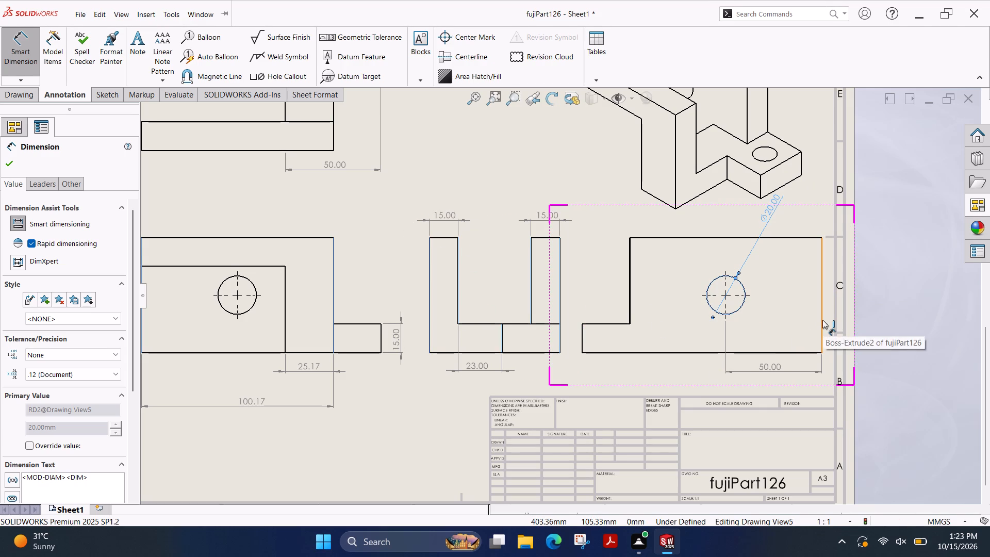
Dimension the vertical distance from the hole centre to the bottom edge in the back view, placed beside the body's outer vertical edge.
{"action": "left_click", "coordinate": [736, 296]}
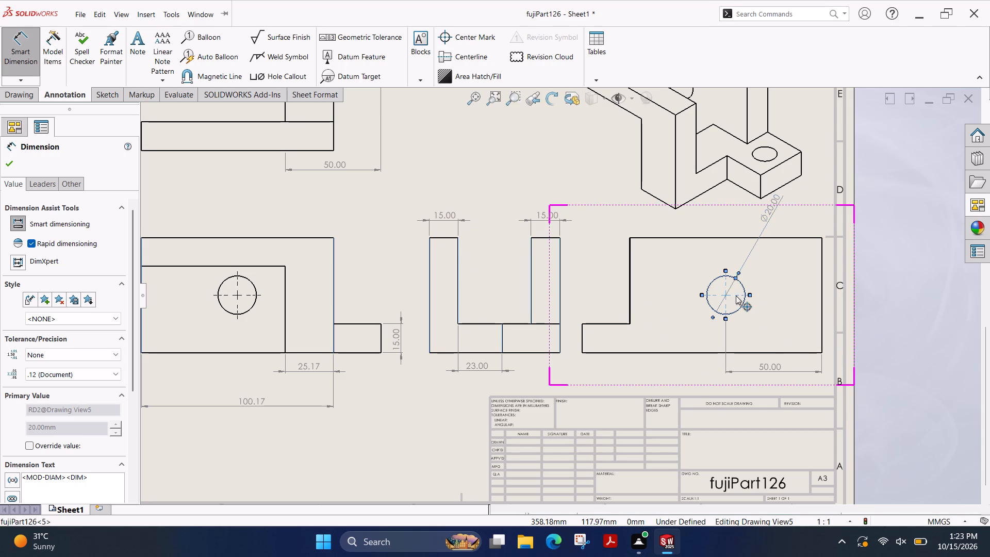
{"action": "left_click", "coordinate": [806, 354]}
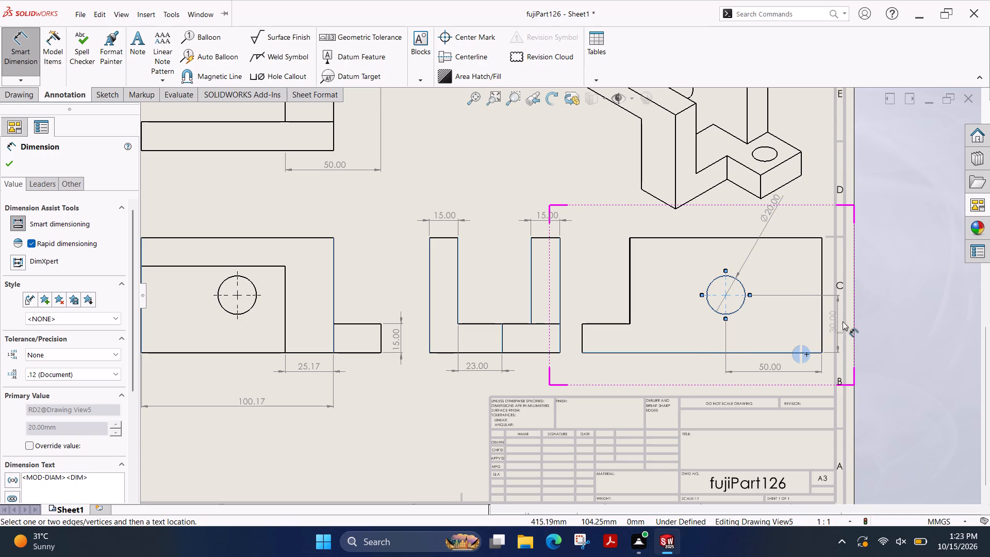
{"action": "left_click", "coordinate": [837, 324]}
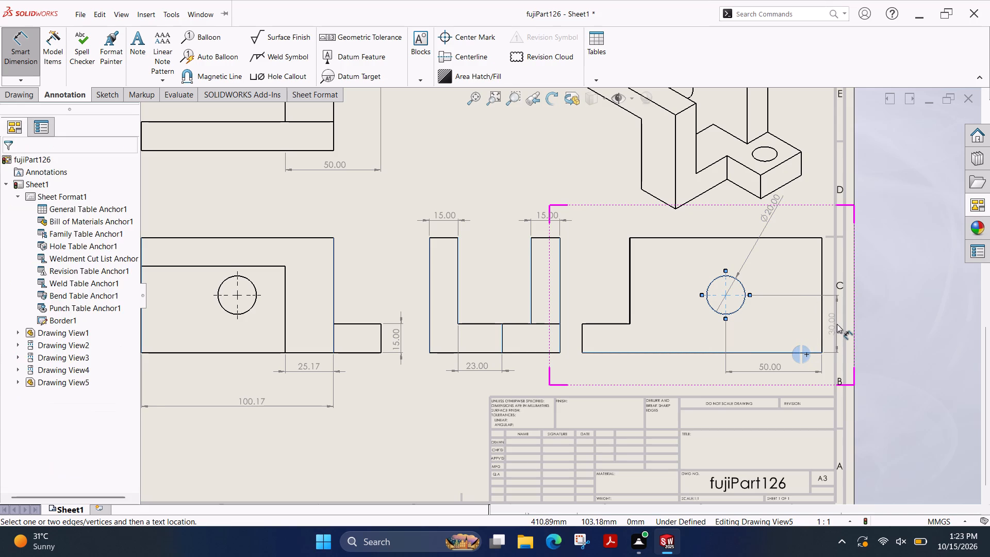
{"action": "key", "text": "Escape"}
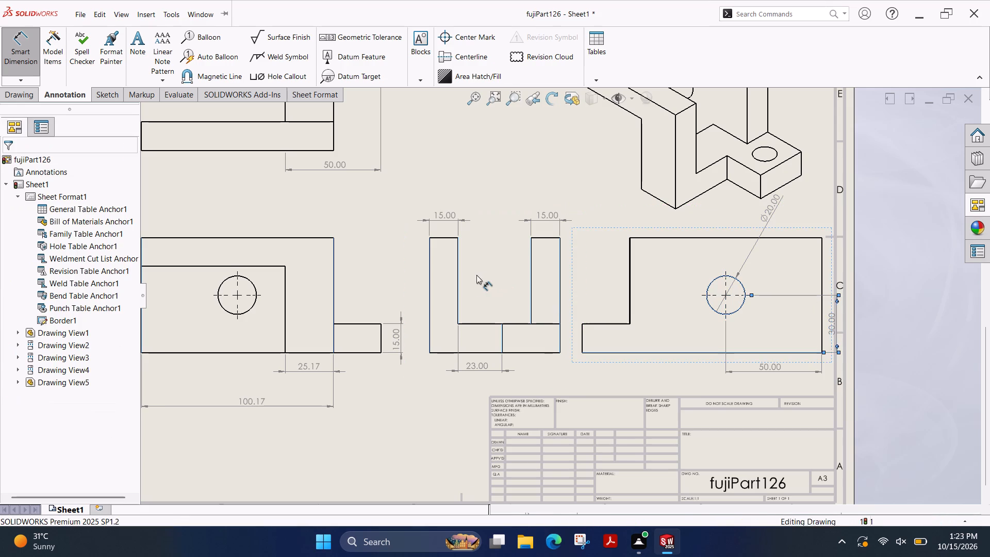
{"action": "key", "text": "Escape"}
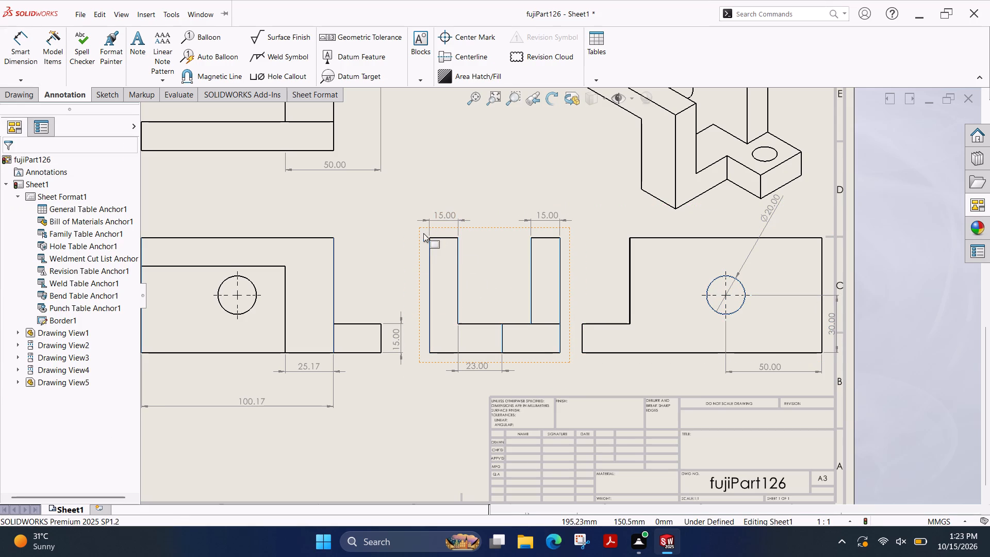
Move the side view closer to the front view, and the back view closer to the side view, keeping both aligned horizontally.
{"action": "left_click_drag", "start_coordinate": [419, 233], "coordinate": [405, 231]}
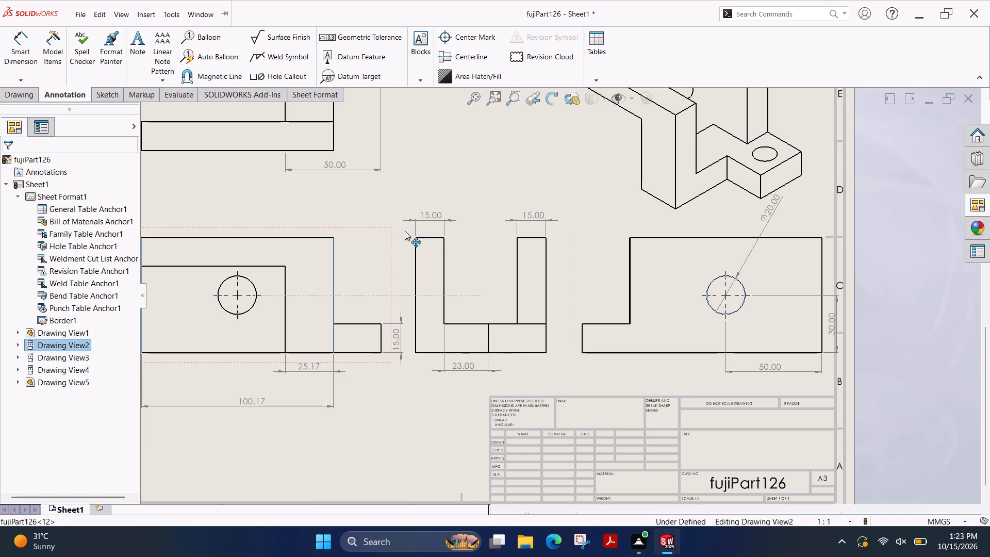
{"action": "left_click_drag", "start_coordinate": [405, 231], "coordinate": [404, 231]}
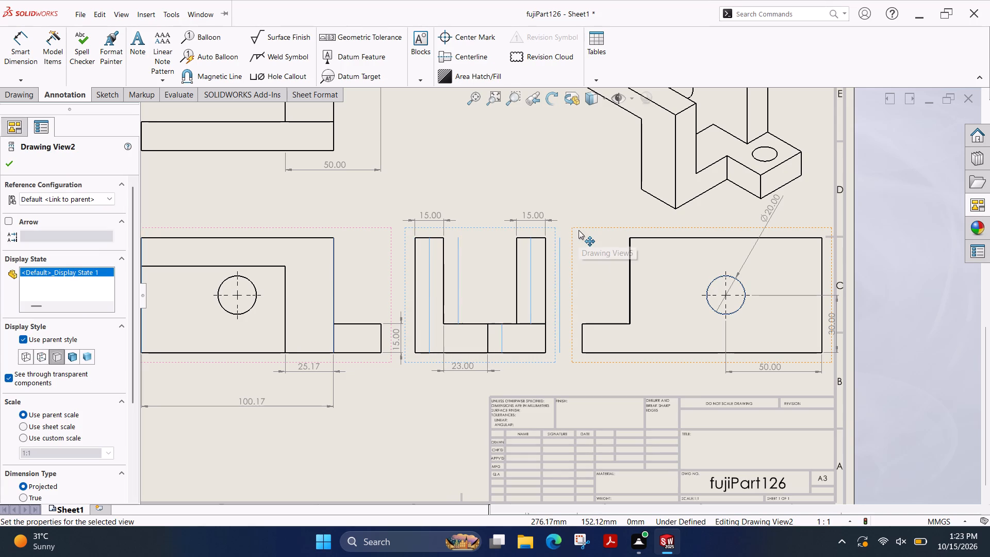
{"action": "left_click_drag", "start_coordinate": [574, 228], "coordinate": [564, 229]}
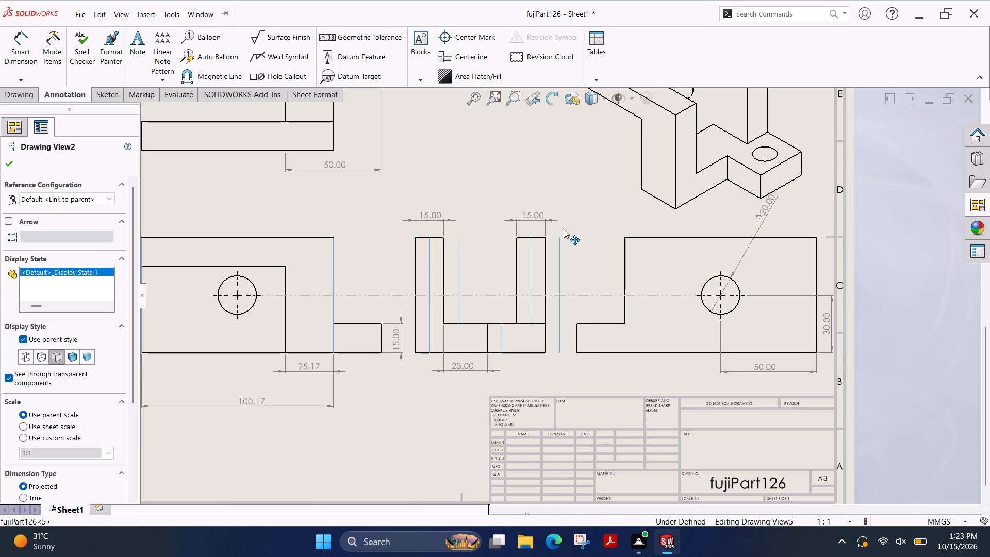
{"action": "left_click_drag", "start_coordinate": [564, 229], "coordinate": [557, 229]}
{"action": "key", "text": "Escape"}
{"action": "key", "text": "Escape"}
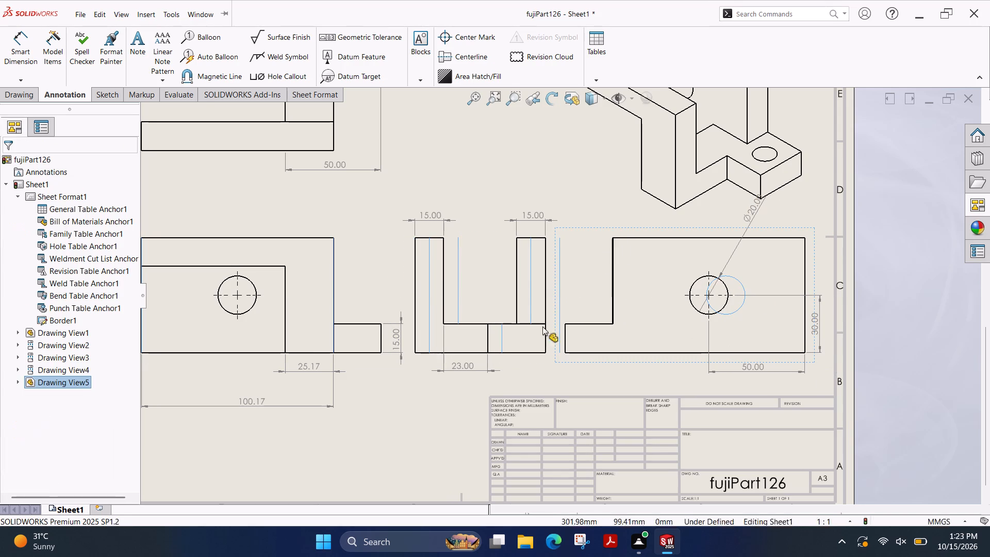
{"action": "key", "text": "Escape"}
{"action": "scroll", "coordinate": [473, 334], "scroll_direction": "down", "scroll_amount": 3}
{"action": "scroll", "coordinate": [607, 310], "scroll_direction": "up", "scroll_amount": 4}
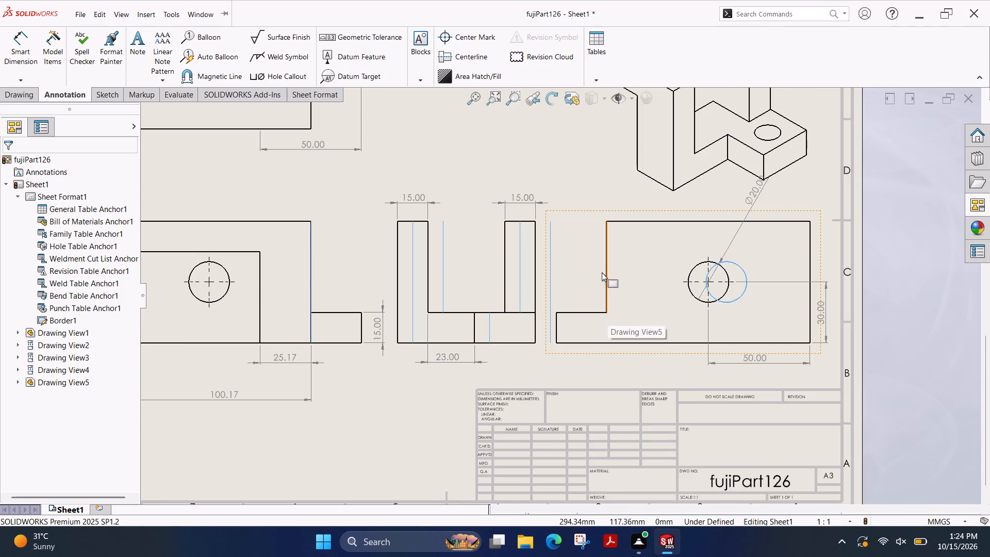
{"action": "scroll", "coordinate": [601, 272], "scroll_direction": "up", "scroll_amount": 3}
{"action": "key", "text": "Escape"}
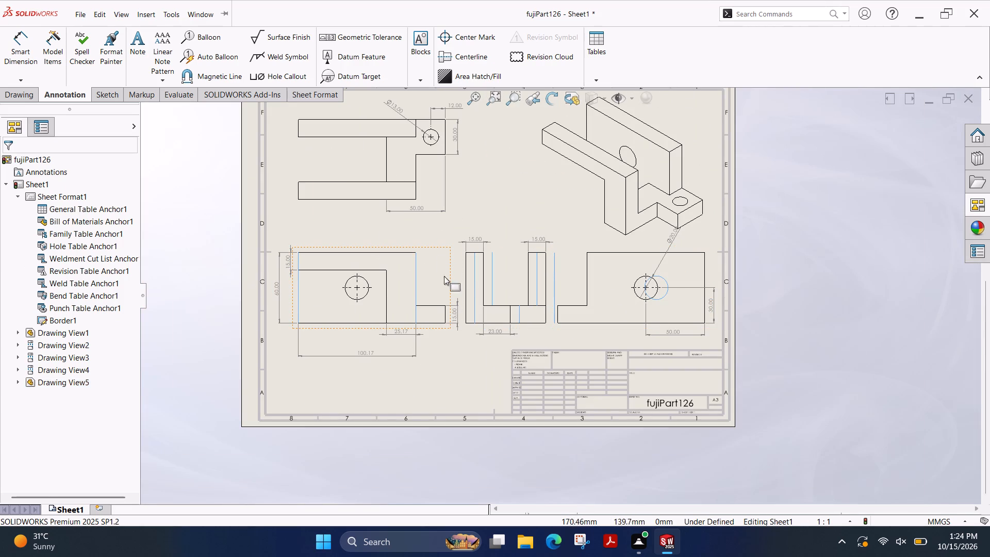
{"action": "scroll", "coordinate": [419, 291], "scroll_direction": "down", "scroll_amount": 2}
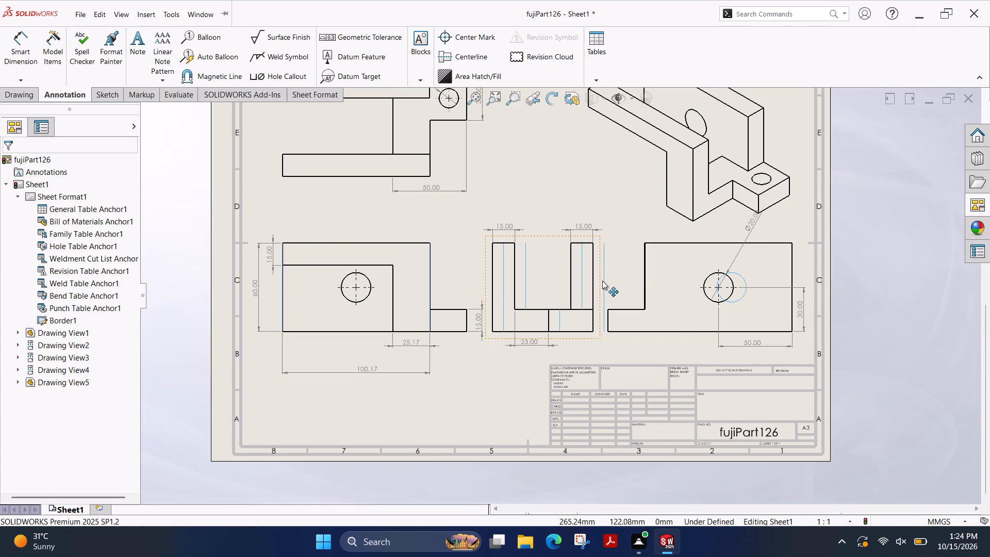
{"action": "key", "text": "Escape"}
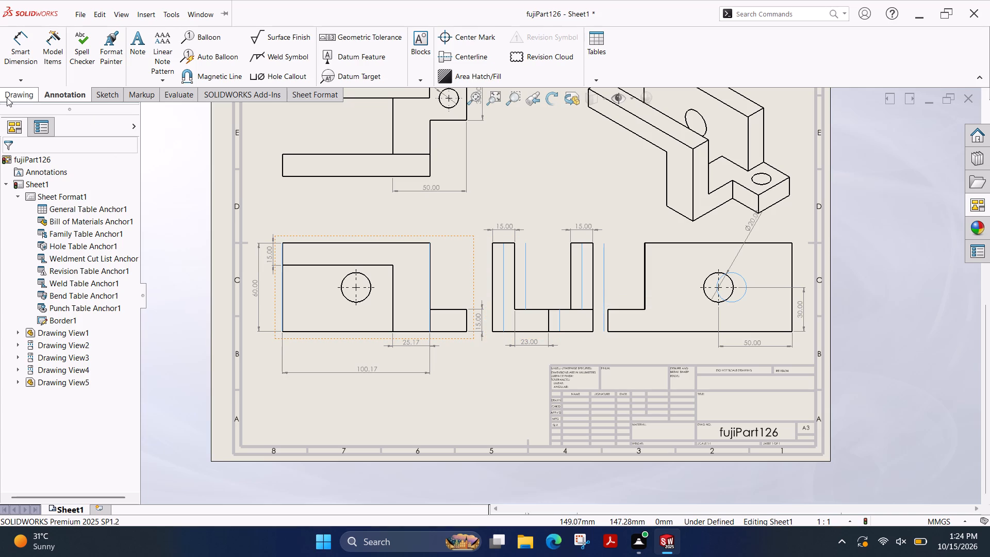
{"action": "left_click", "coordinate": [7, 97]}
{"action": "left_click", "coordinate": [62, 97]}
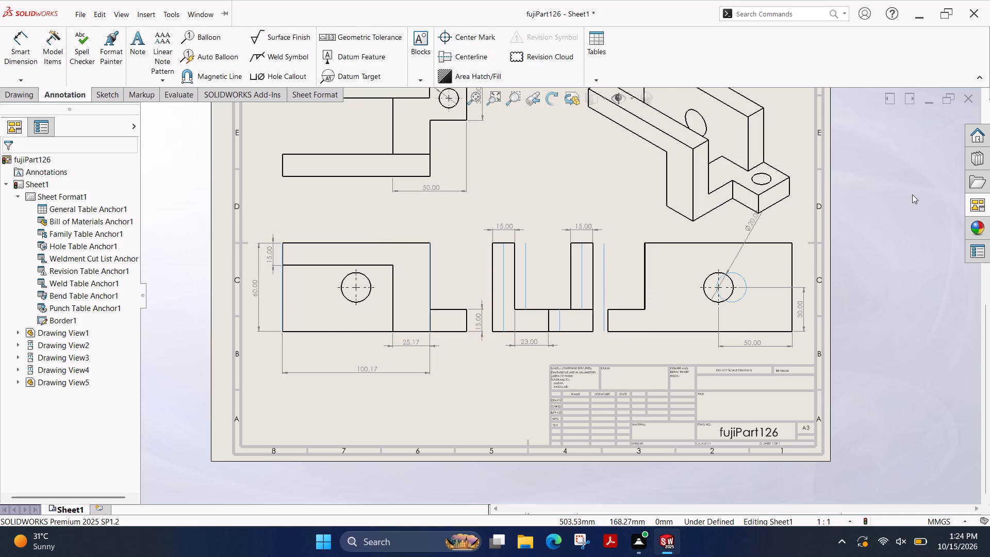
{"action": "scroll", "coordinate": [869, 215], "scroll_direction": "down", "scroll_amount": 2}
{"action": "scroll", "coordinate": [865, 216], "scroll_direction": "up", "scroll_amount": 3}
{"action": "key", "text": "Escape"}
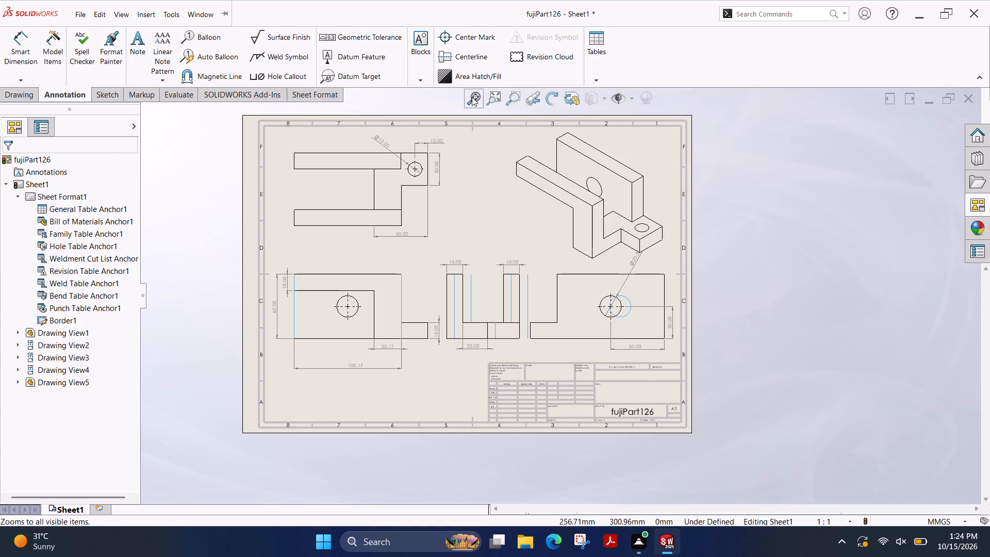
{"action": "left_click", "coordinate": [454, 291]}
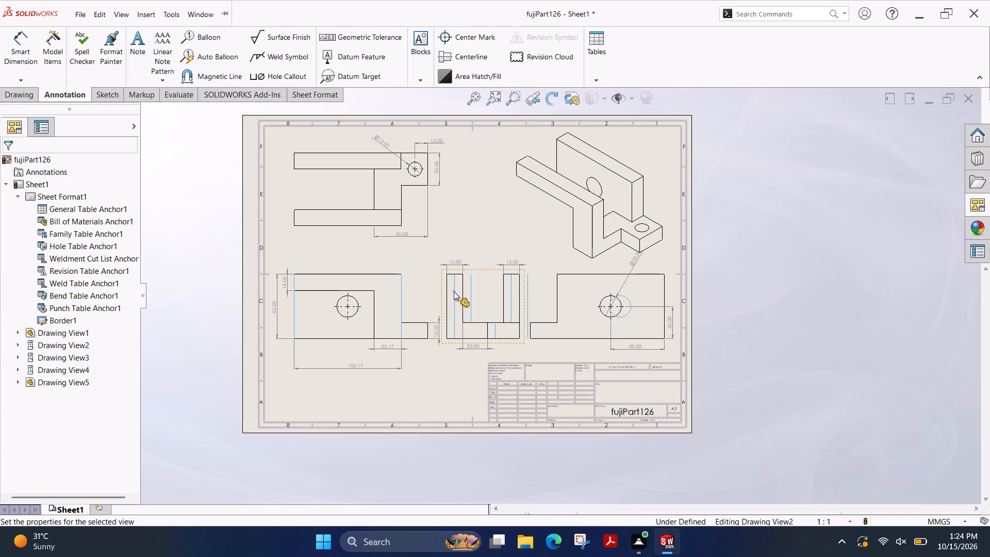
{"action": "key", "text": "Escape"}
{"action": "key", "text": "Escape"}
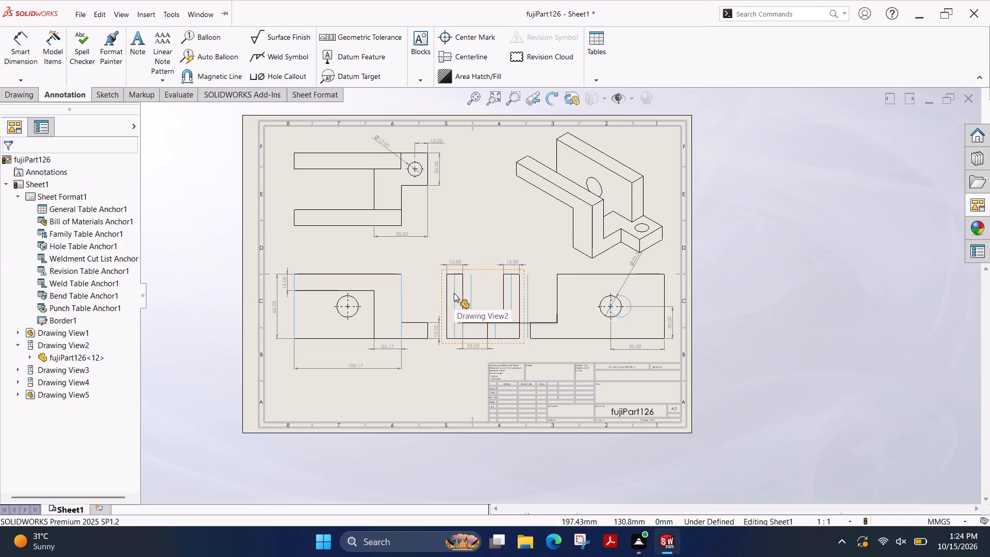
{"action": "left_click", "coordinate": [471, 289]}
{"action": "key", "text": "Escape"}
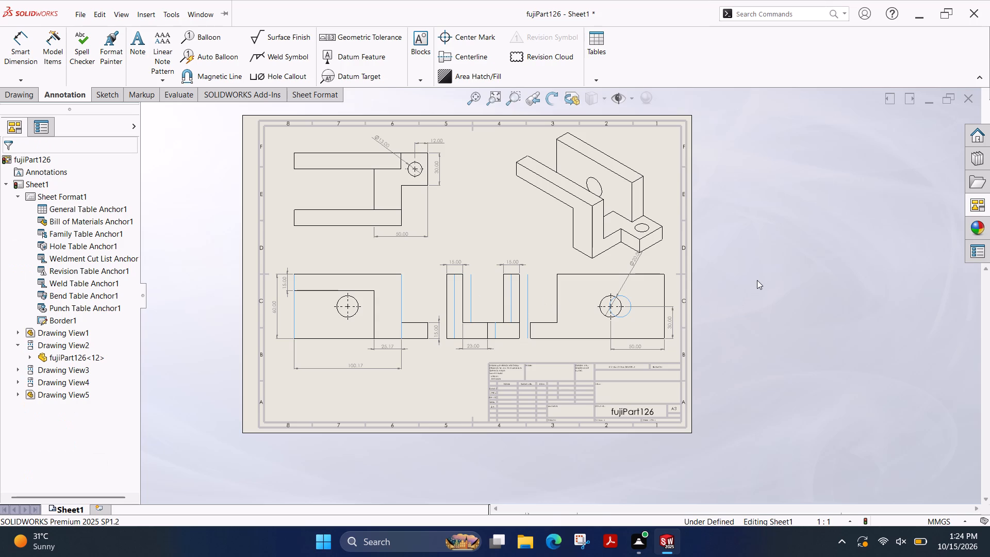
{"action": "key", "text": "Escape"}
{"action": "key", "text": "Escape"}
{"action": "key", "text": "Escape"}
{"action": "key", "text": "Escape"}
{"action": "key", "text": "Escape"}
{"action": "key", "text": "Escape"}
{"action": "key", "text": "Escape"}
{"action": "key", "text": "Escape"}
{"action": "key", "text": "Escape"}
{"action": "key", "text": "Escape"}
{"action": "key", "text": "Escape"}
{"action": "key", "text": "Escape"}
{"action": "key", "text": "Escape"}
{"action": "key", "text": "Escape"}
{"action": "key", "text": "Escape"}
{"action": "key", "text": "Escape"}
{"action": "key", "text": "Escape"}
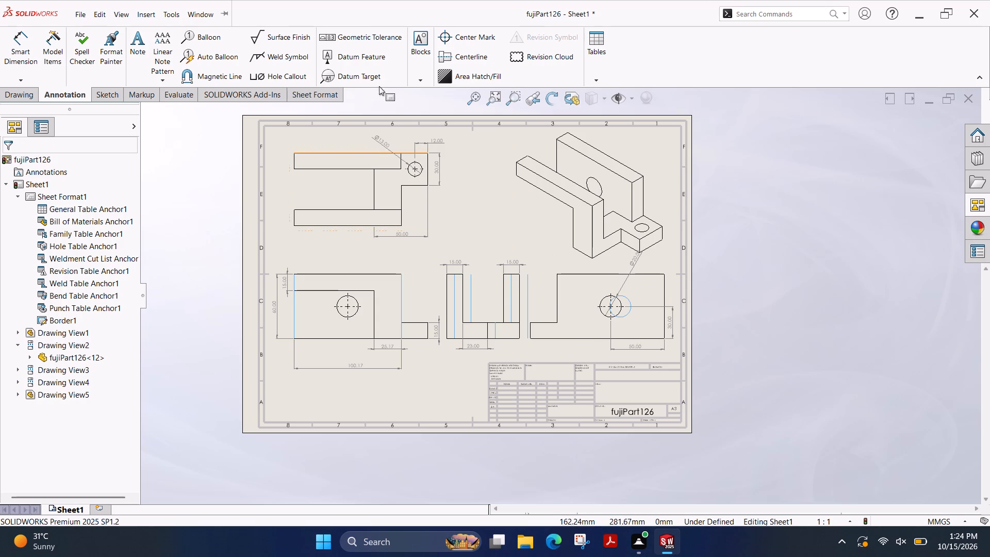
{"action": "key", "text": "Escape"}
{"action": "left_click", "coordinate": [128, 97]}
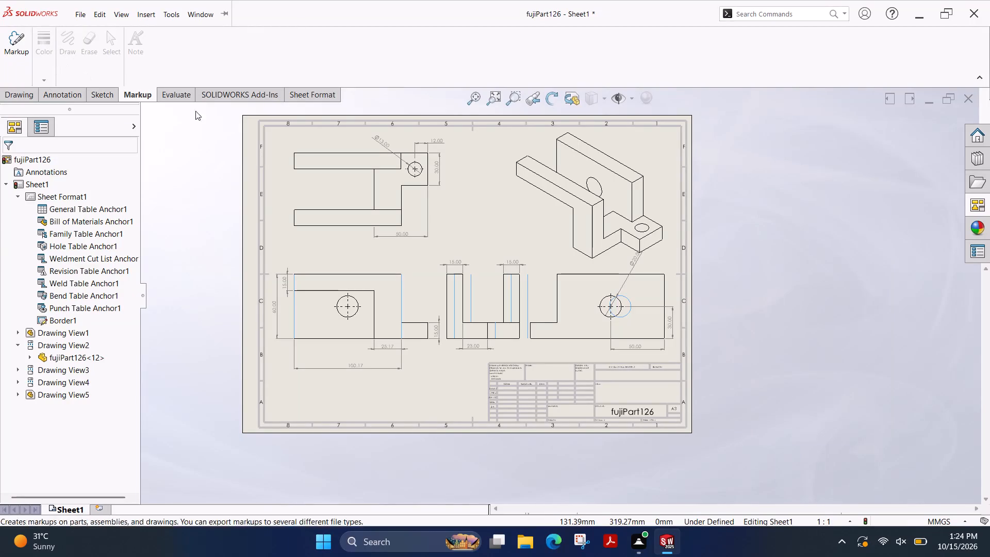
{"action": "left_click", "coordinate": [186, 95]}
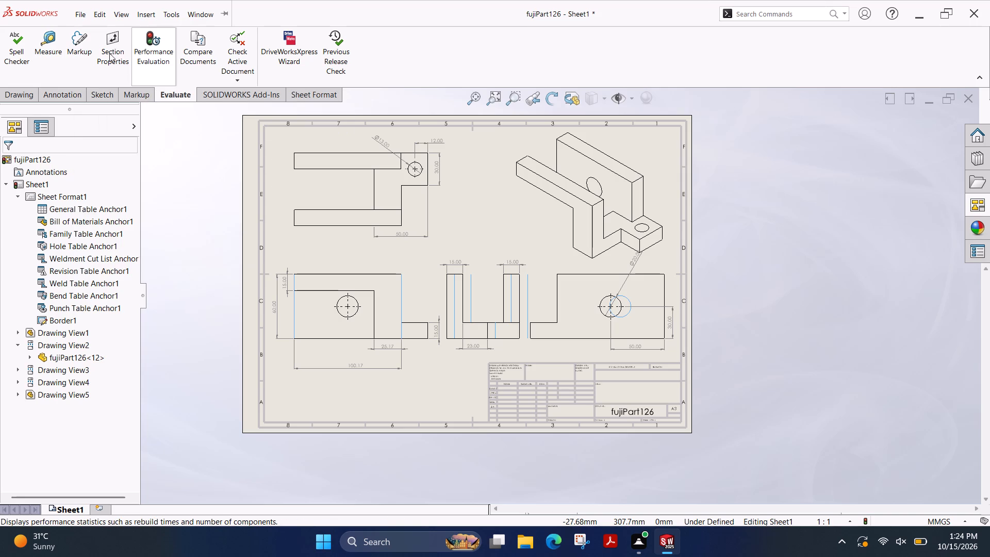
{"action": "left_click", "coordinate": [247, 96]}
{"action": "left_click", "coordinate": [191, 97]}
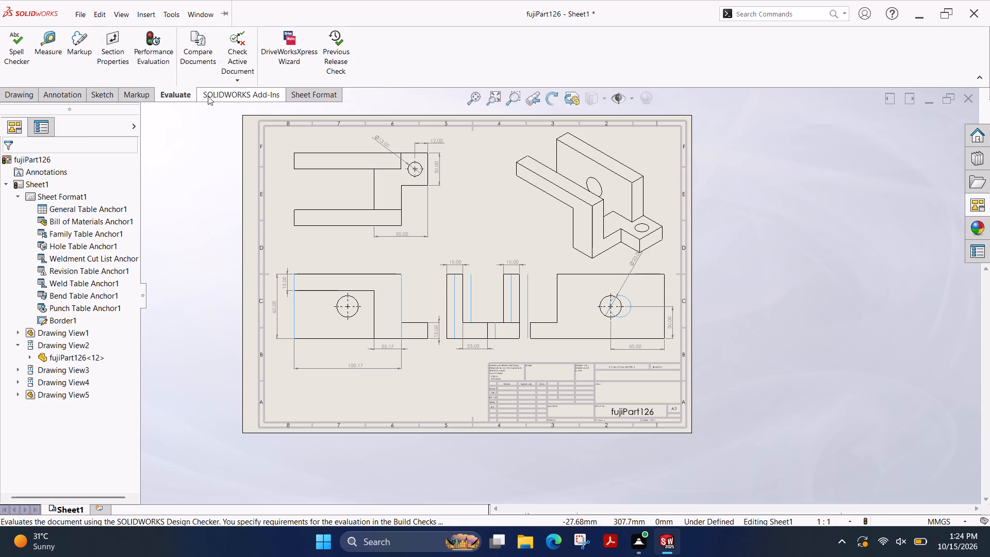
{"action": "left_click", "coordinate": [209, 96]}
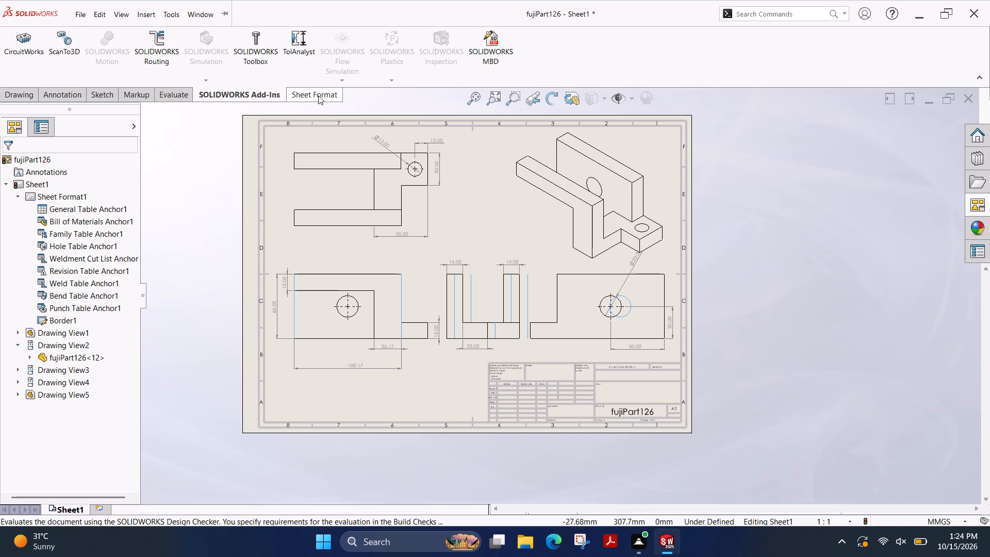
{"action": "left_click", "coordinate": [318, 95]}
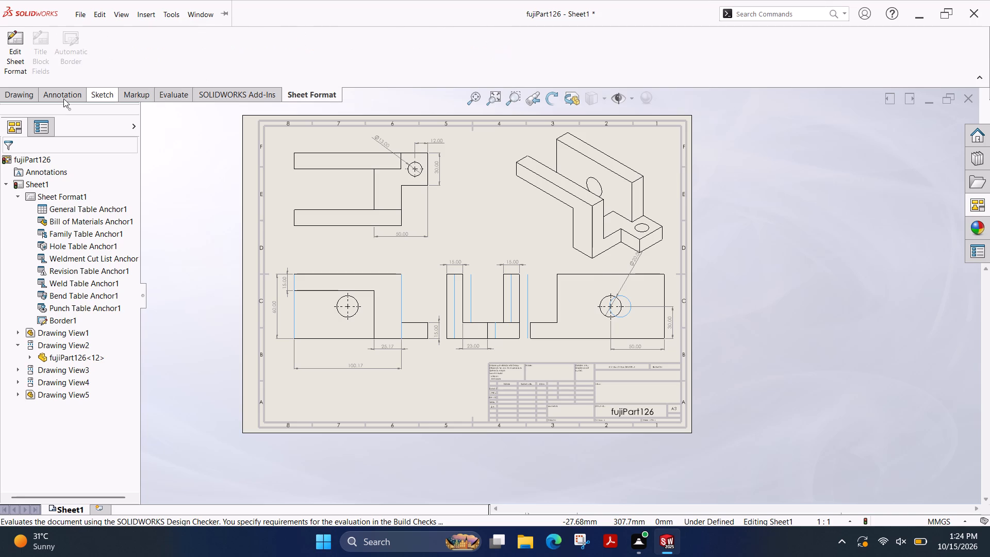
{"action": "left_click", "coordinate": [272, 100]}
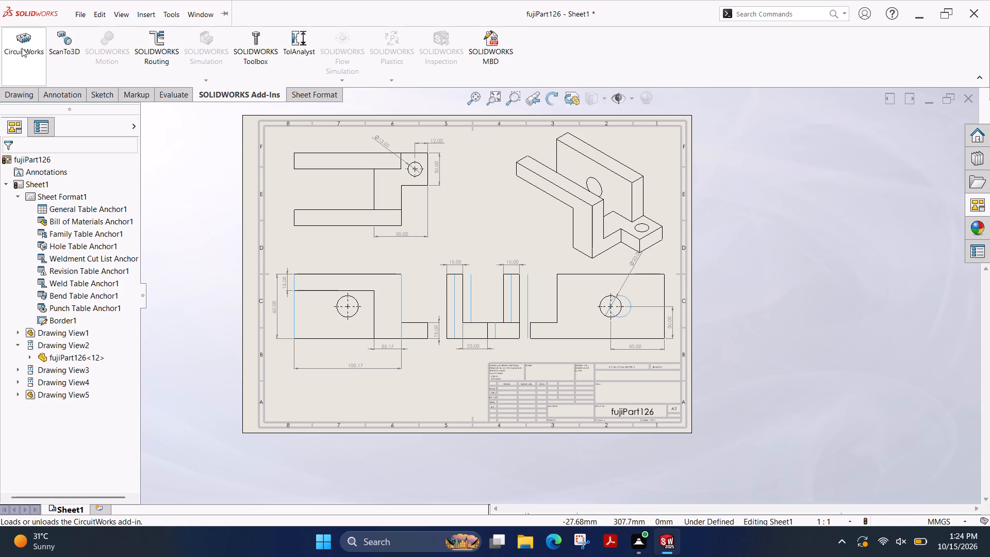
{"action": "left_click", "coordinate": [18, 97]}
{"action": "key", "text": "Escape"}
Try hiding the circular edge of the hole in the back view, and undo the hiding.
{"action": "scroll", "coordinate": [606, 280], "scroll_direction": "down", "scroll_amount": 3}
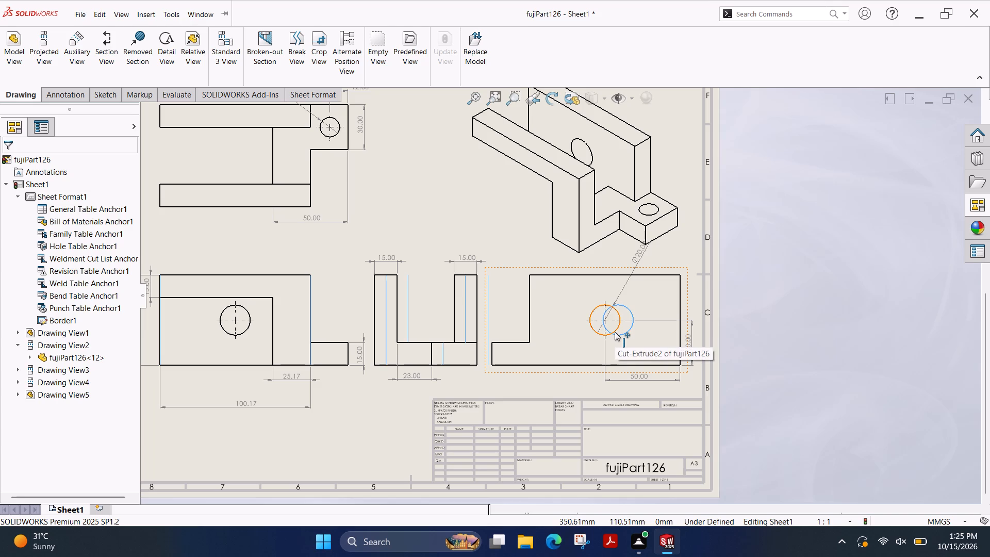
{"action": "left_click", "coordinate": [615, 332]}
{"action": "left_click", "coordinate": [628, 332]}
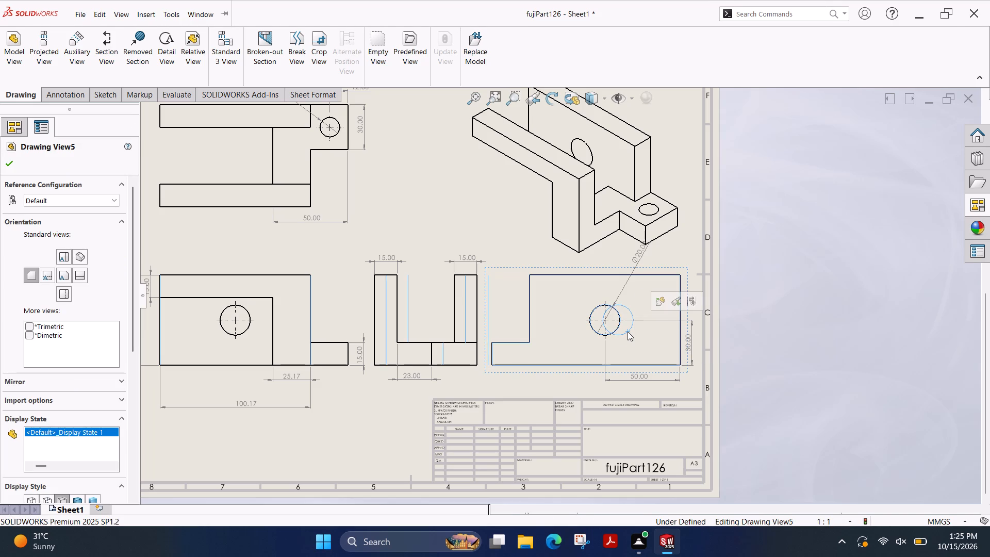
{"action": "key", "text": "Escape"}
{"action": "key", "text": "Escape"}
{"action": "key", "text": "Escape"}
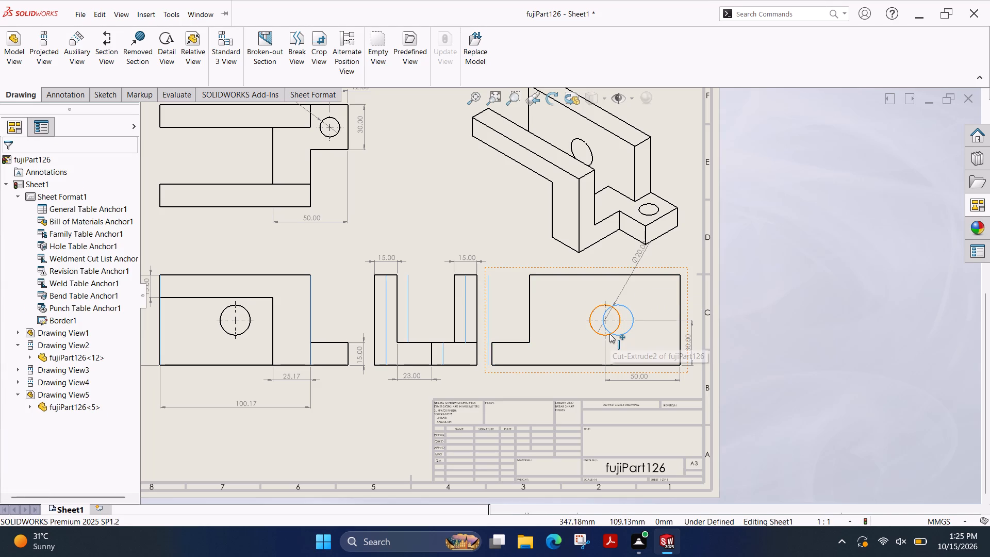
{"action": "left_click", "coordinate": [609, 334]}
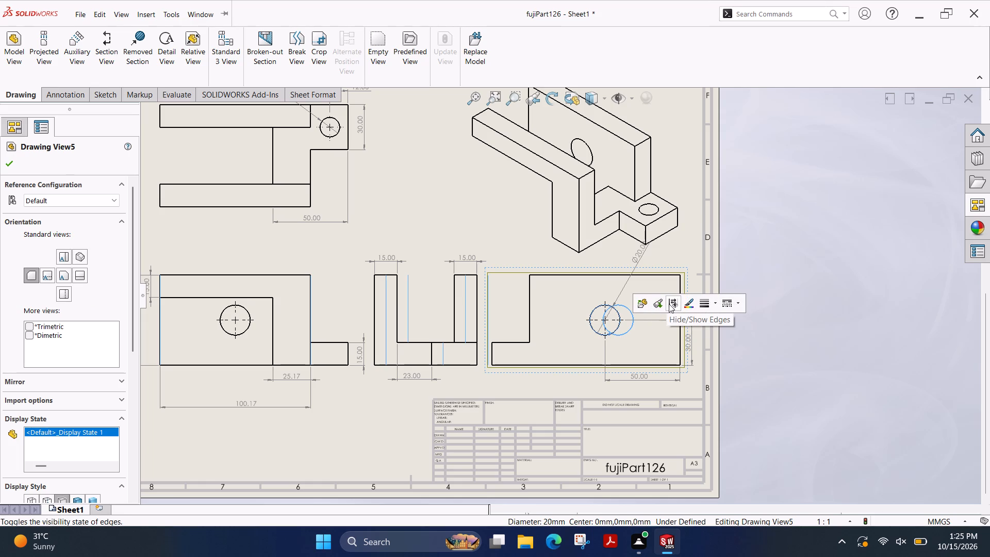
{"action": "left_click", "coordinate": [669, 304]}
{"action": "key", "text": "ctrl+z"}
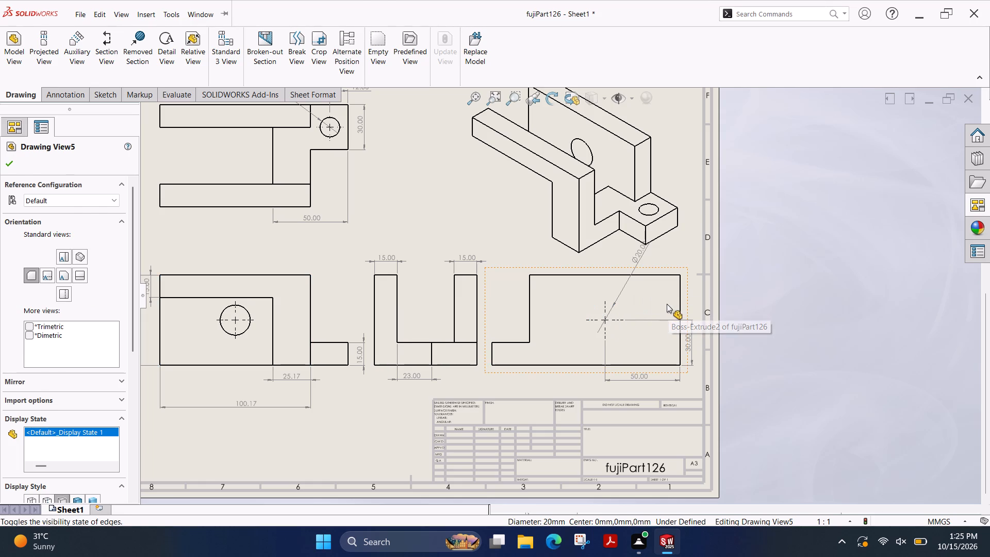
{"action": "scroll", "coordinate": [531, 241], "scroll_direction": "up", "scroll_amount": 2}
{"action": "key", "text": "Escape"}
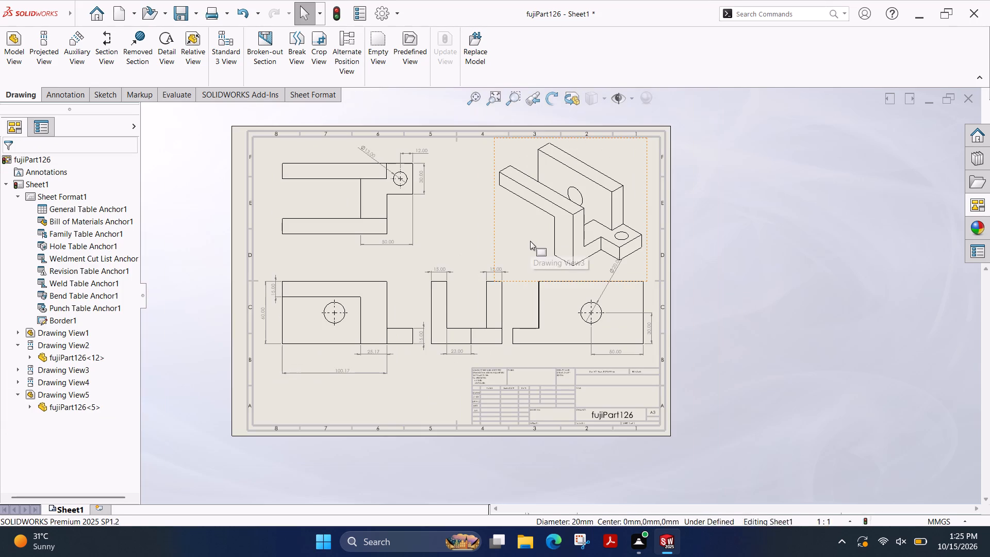
Move the isometric view closer to the top view and slightly upward, clear of the back view's hole diameter dimension.
{"action": "scroll", "coordinate": [555, 262], "scroll_direction": "down", "scroll_amount": 1}
{"action": "scroll", "coordinate": [530, 214], "scroll_direction": "up", "scroll_amount": 2}
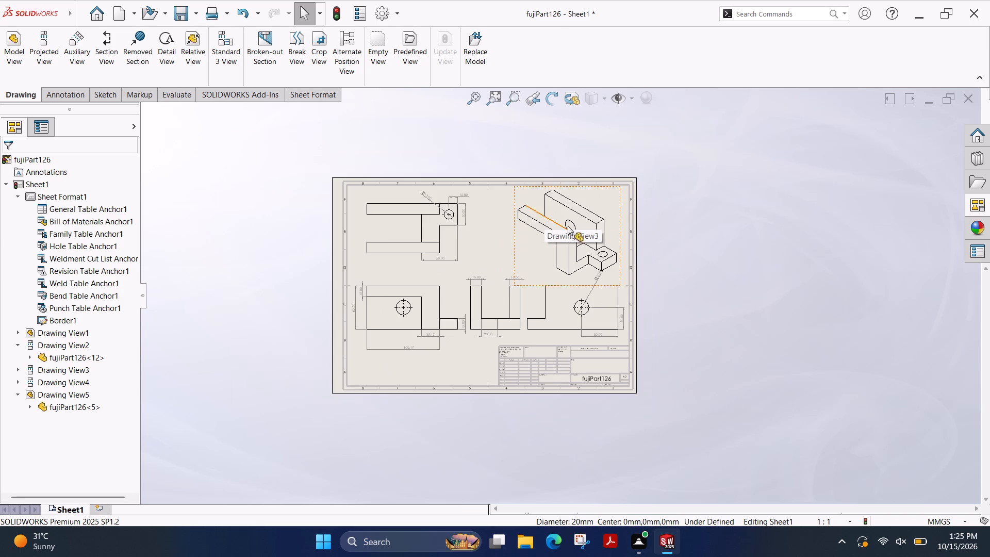
{"action": "scroll", "coordinate": [607, 227], "scroll_direction": "down", "scroll_amount": 1}
{"action": "left_click_drag", "start_coordinate": [500, 191], "coordinate": [482, 191]}
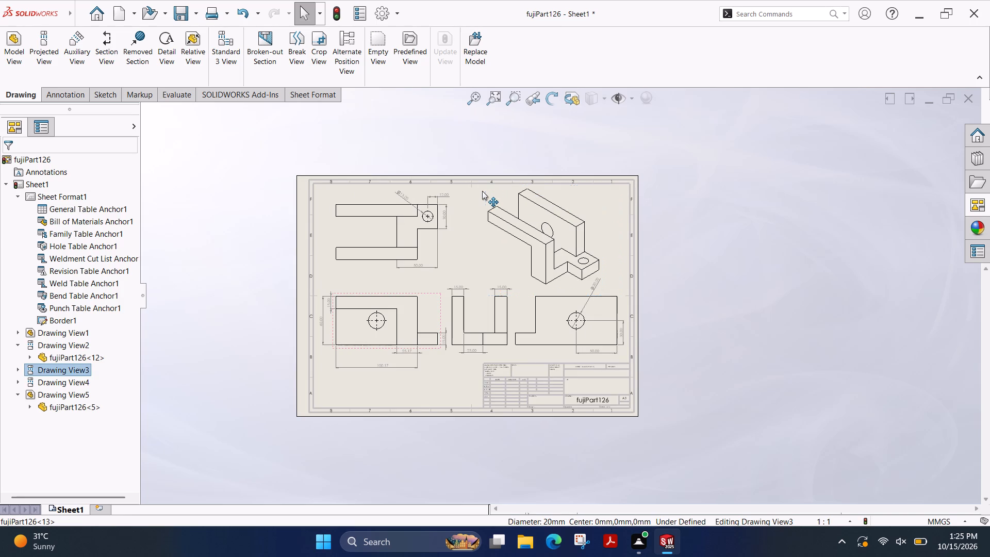
{"action": "left_click_drag", "start_coordinate": [482, 191], "coordinate": [466, 187]}
{"action": "key", "text": "Escape"}
{"action": "key", "text": "Escape"}
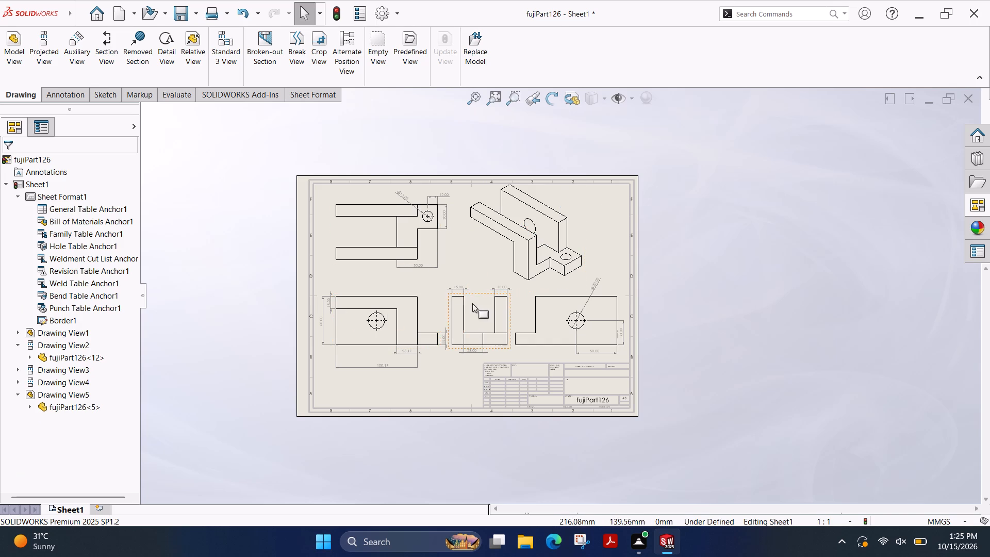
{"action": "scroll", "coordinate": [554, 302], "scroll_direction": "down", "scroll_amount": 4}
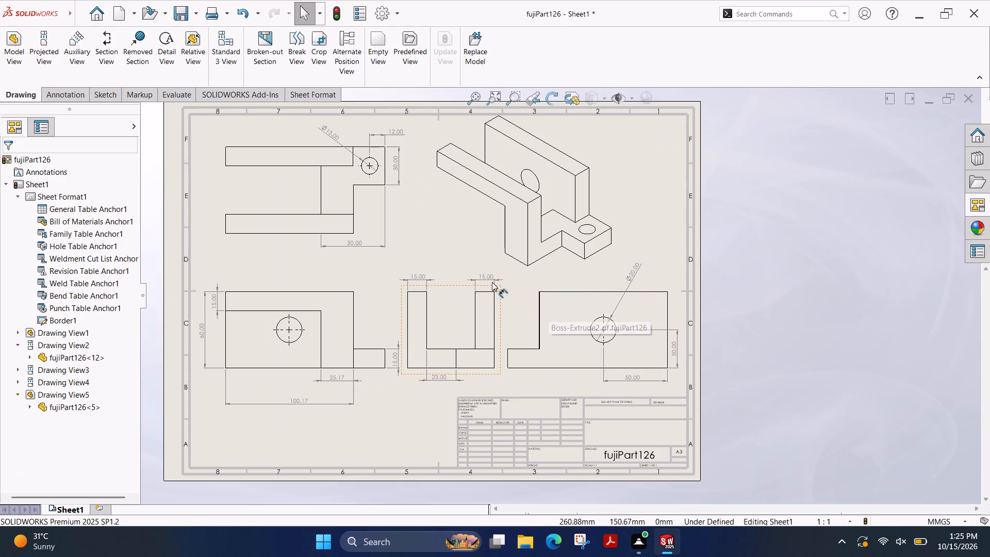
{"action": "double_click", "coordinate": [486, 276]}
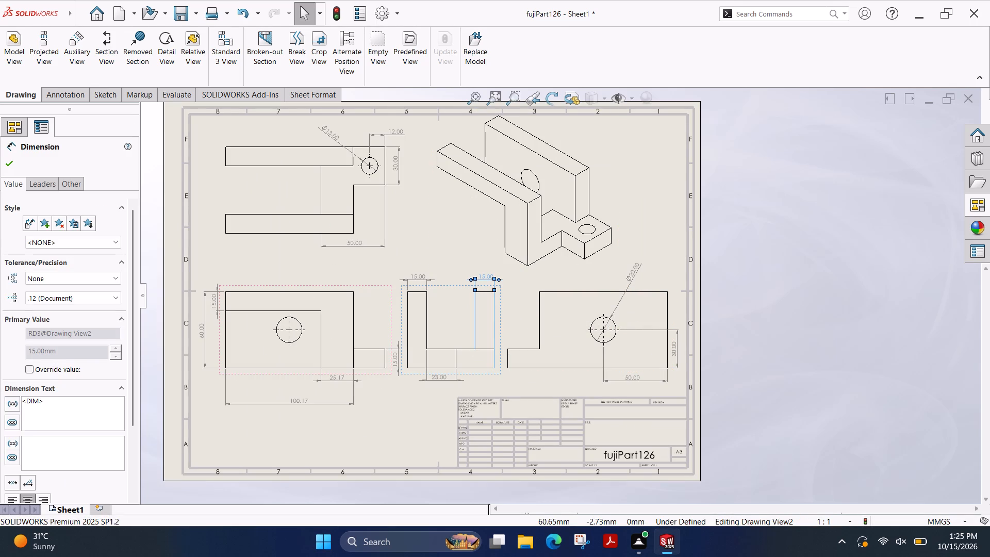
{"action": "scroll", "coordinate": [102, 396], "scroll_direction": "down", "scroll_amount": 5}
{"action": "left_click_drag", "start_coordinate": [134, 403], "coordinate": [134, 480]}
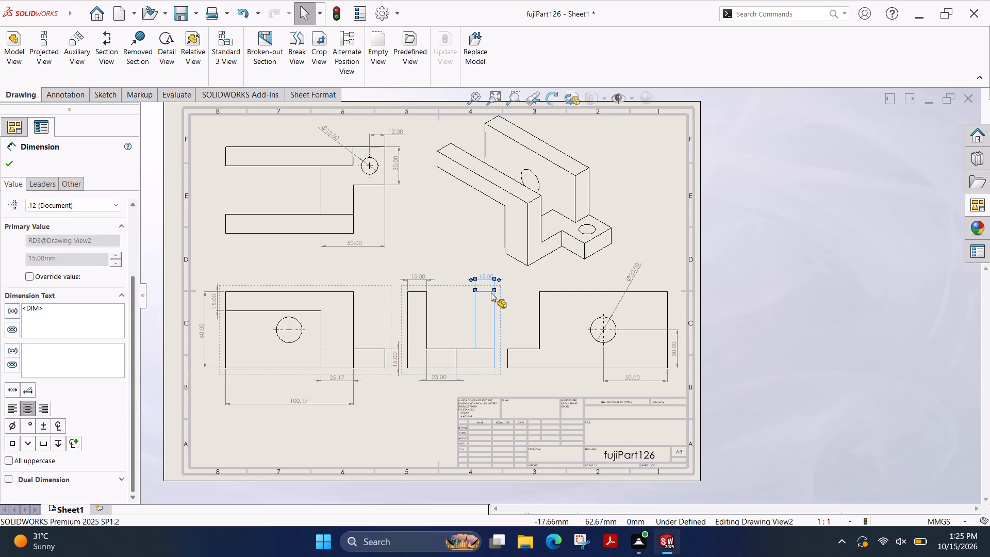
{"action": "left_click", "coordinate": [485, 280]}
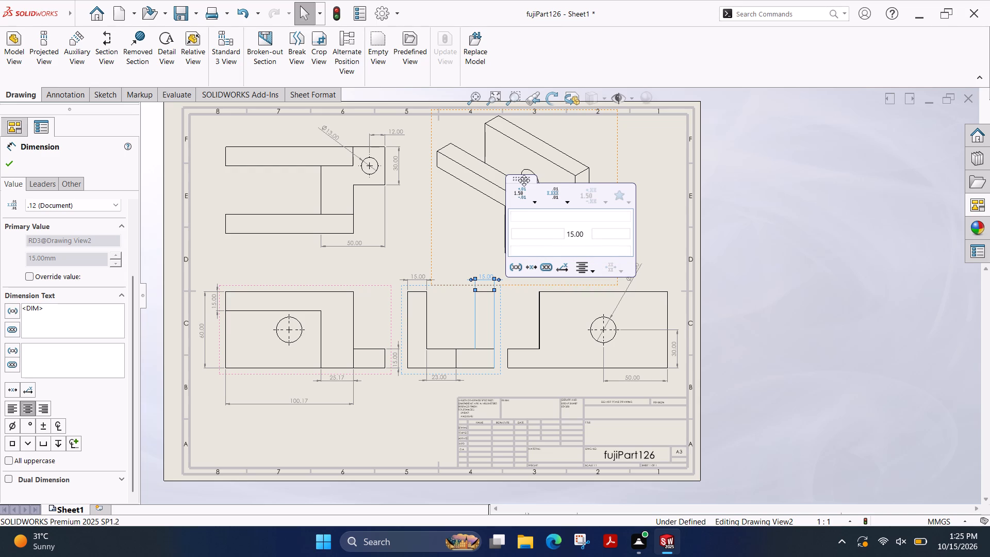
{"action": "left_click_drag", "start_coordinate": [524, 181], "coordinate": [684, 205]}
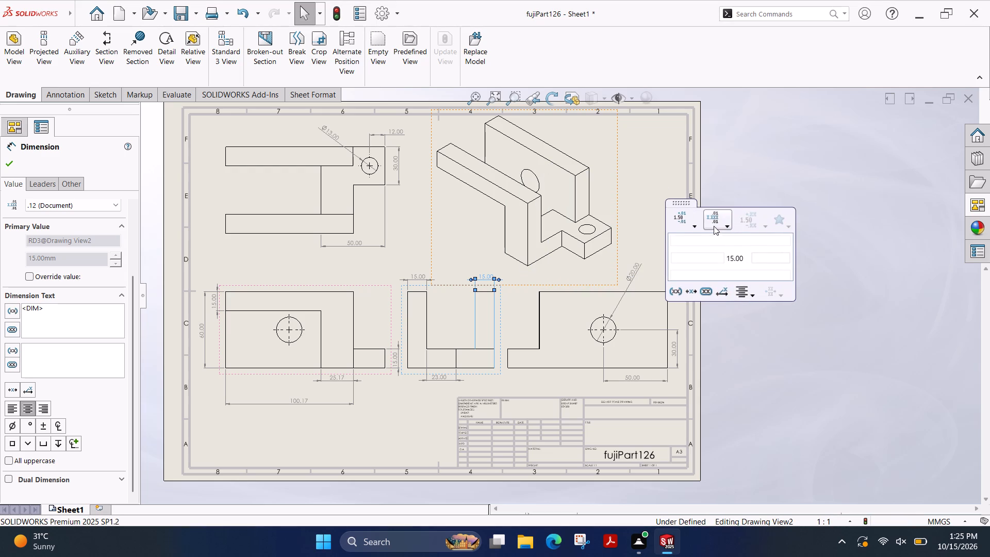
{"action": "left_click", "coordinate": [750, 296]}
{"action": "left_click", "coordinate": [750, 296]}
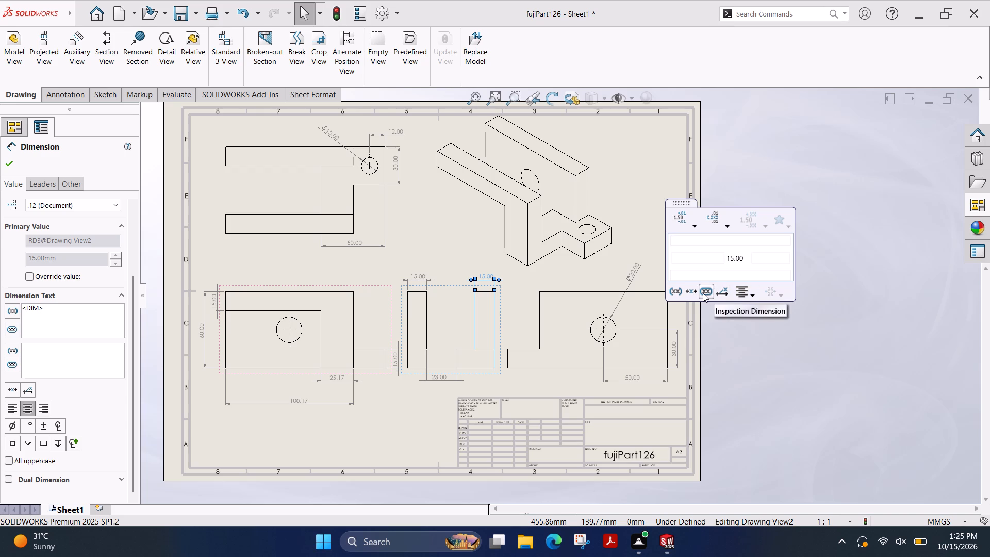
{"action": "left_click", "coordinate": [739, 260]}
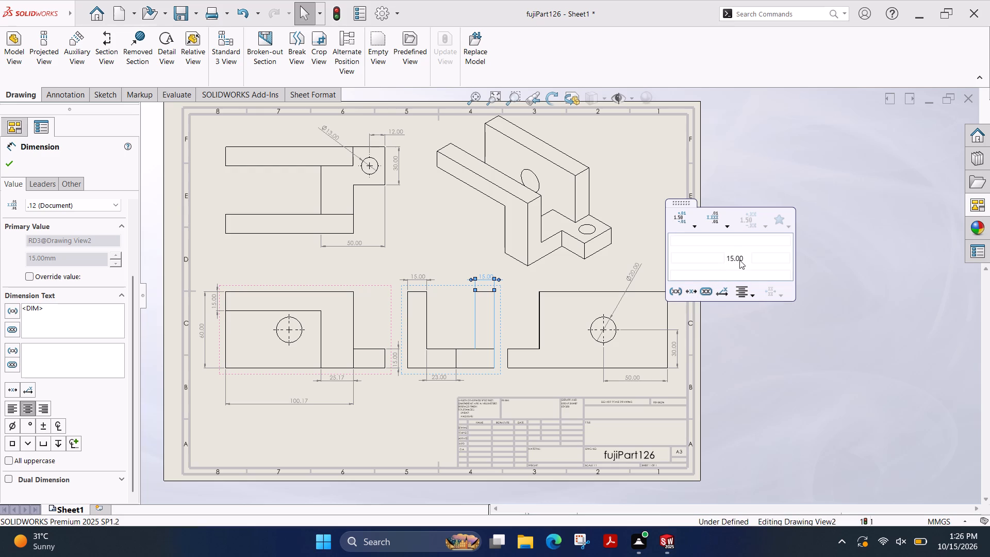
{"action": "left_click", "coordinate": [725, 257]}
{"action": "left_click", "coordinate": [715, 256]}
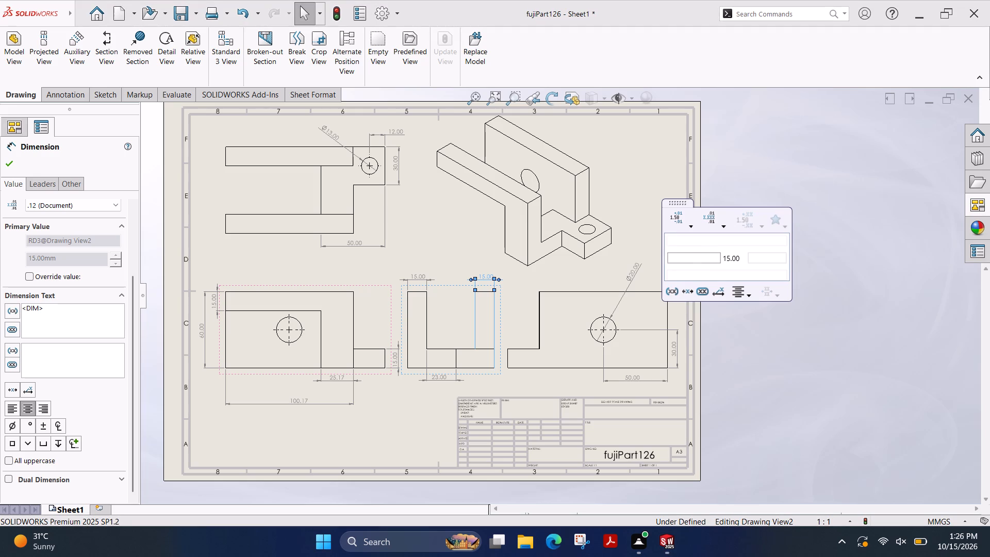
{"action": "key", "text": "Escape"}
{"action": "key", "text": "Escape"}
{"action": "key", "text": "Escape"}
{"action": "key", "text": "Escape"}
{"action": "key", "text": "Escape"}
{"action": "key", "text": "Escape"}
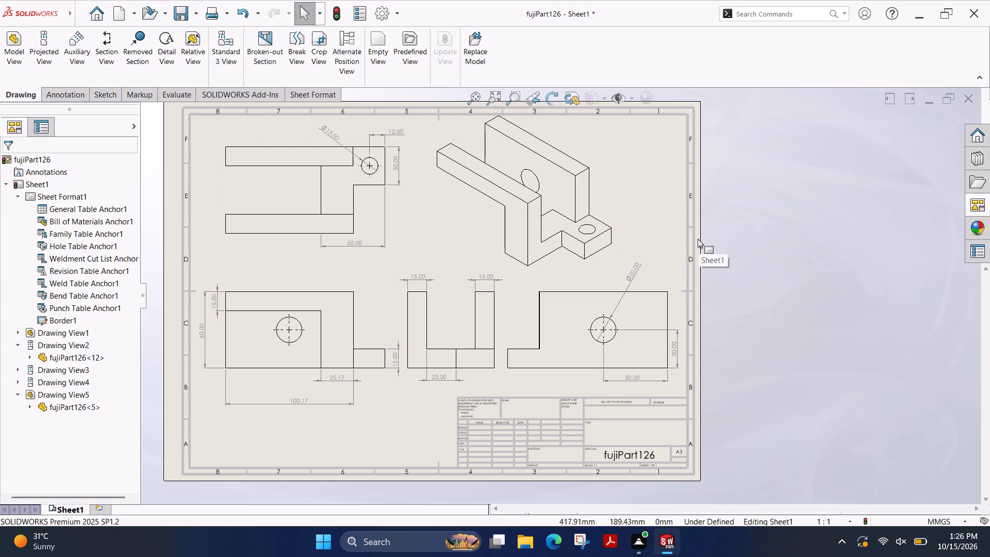
Save the drawing as fujiPart26 in the solid works folder inside the Desktop's fuji plot file folder, as a SOLIDWORKS Drawing.
{"action": "key", "text": "ctrl+s"}
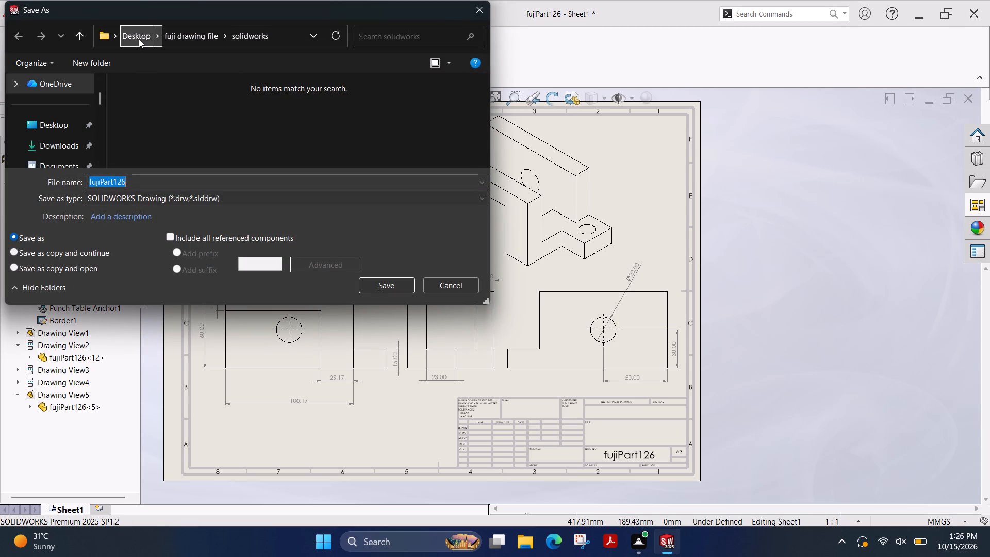
{"action": "double_click", "coordinate": [139, 39]}
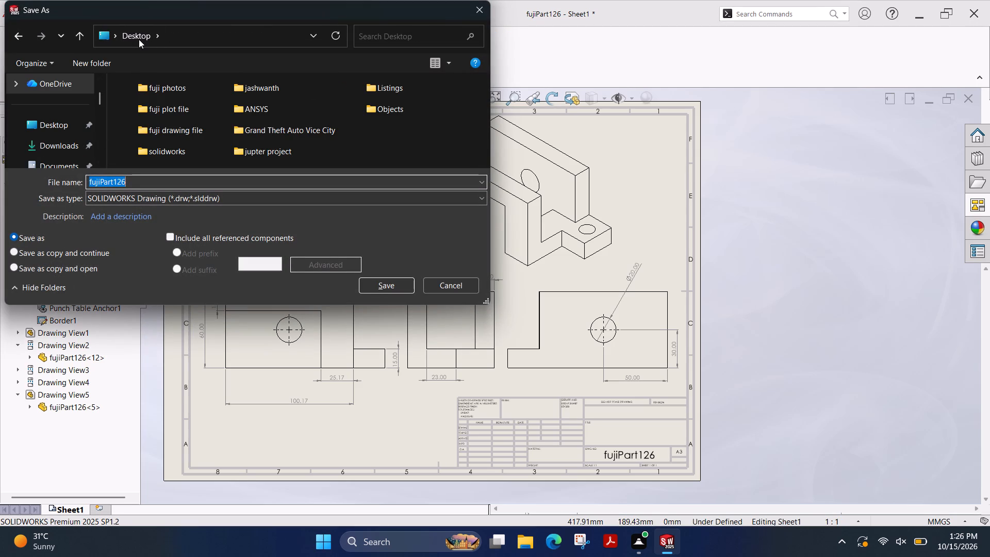
{"action": "left_click", "coordinate": [179, 109]}
{"action": "double_click", "coordinate": [179, 109]}
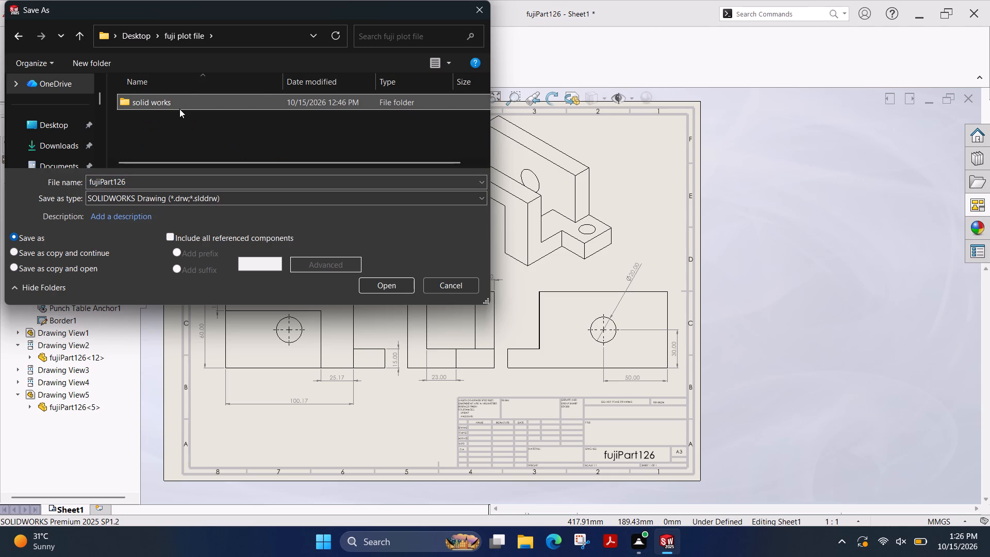
{"action": "double_click", "coordinate": [179, 109]}
{"action": "scroll", "coordinate": [179, 109], "scroll_direction": "down", "scroll_amount": 12}
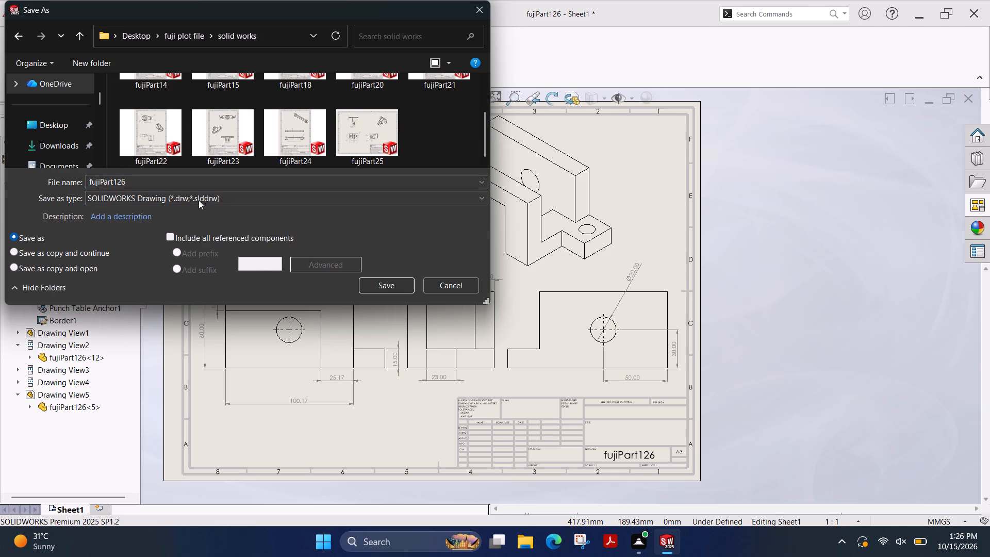
{"action": "left_click", "coordinate": [136, 184]}
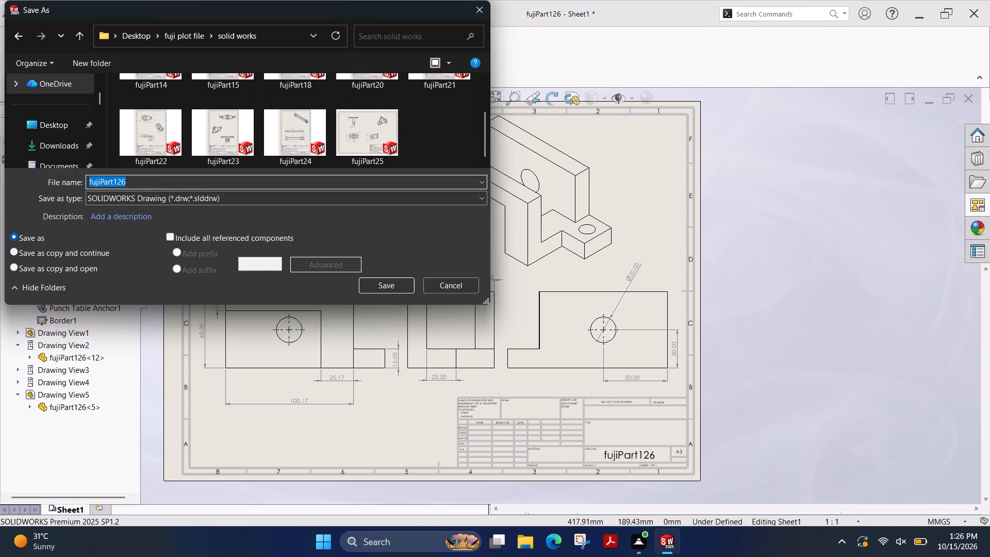
{"action": "key", "text": "Right"}
{"action": "key", "text": "Left"}
{"action": "key", "text": "Left"}
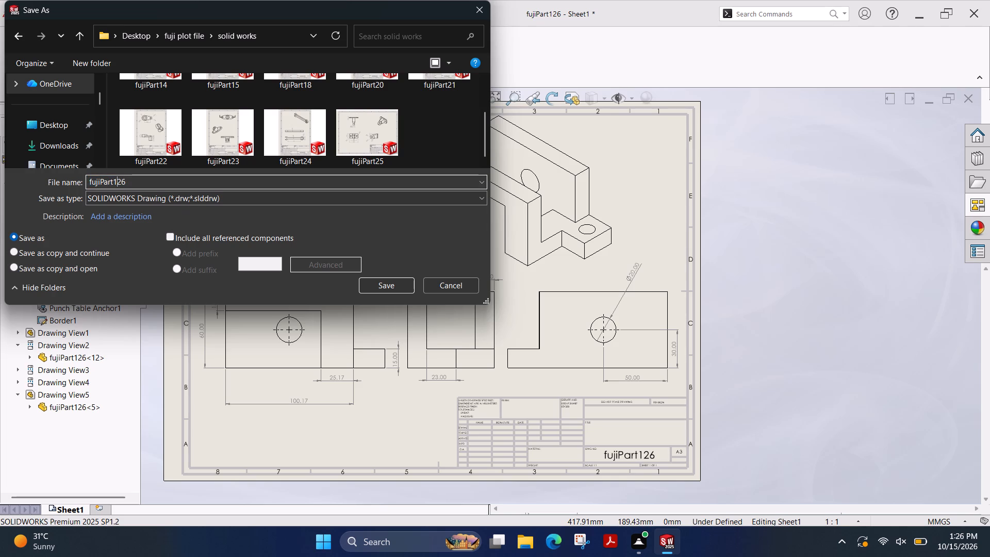
{"action": "key", "text": "BackSpace"}
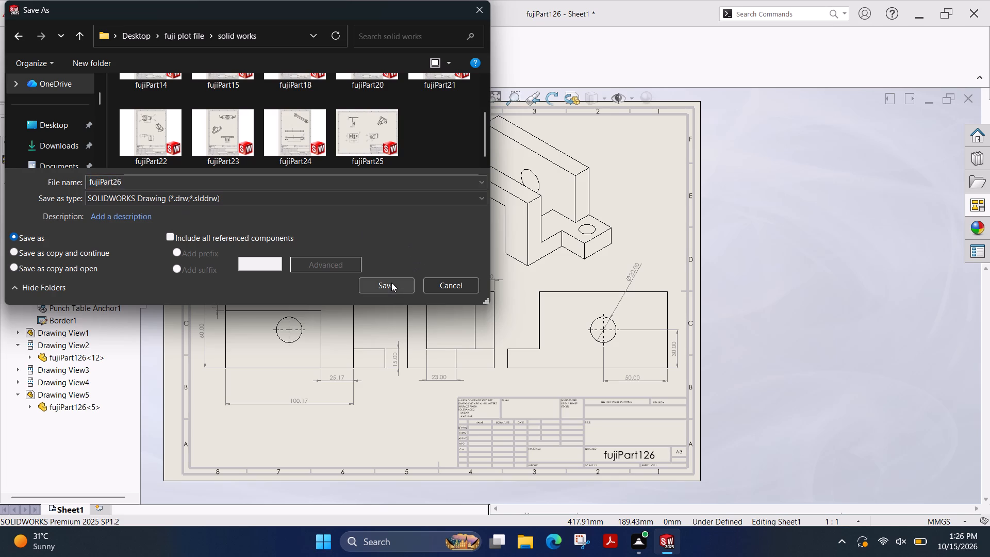
{"action": "left_click", "coordinate": [391, 283]}
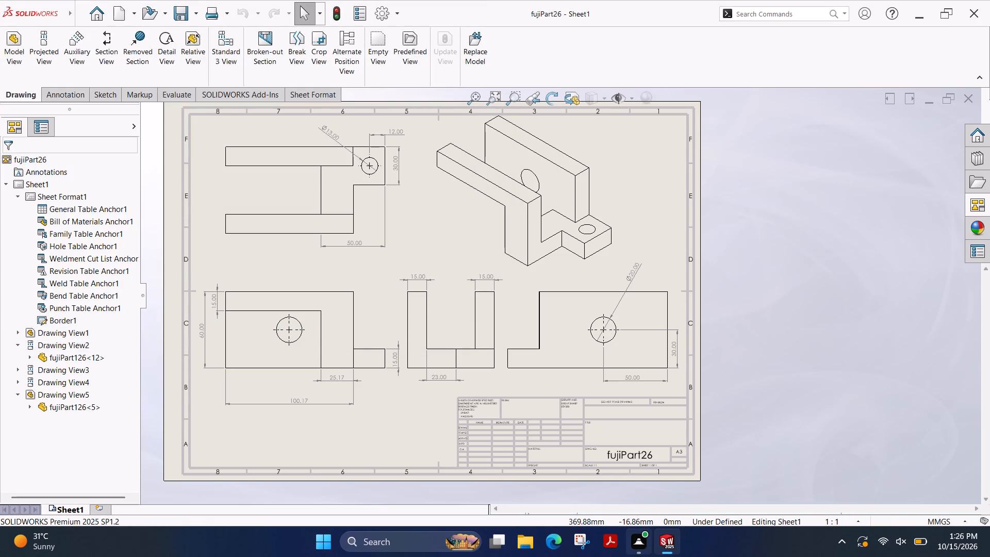